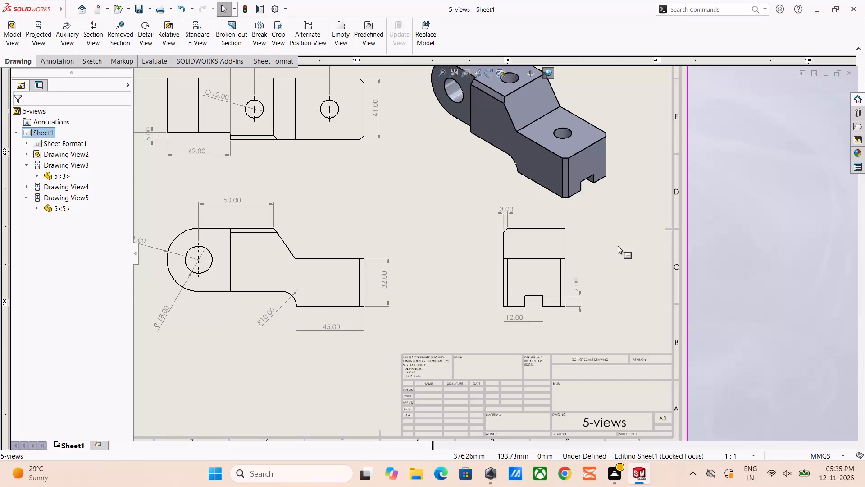
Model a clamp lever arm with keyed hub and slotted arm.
Select the right side view of the bracket on the drawing sheet to access its view properties.
left_click(554, 237)
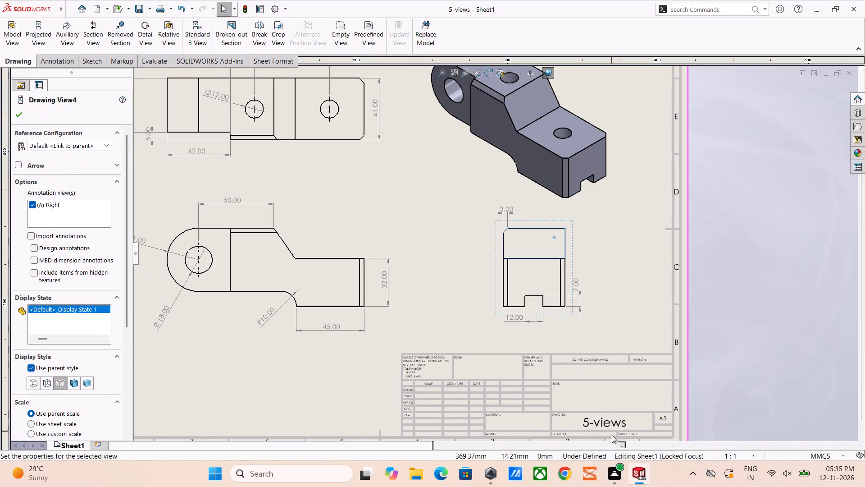
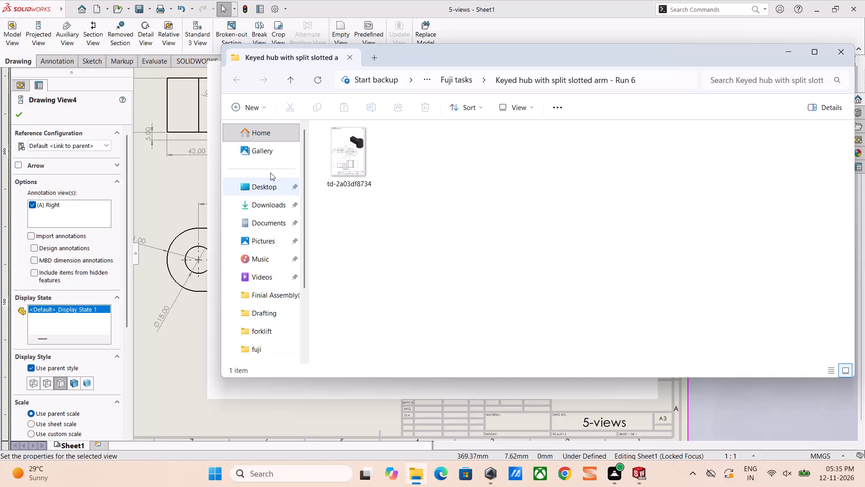
View the reference drawing image td-2a03df8734 from the "Keyed hub with split slotted arm - Run 6" folder, then close it.
left_click(358, 155)
double_click(357, 155)
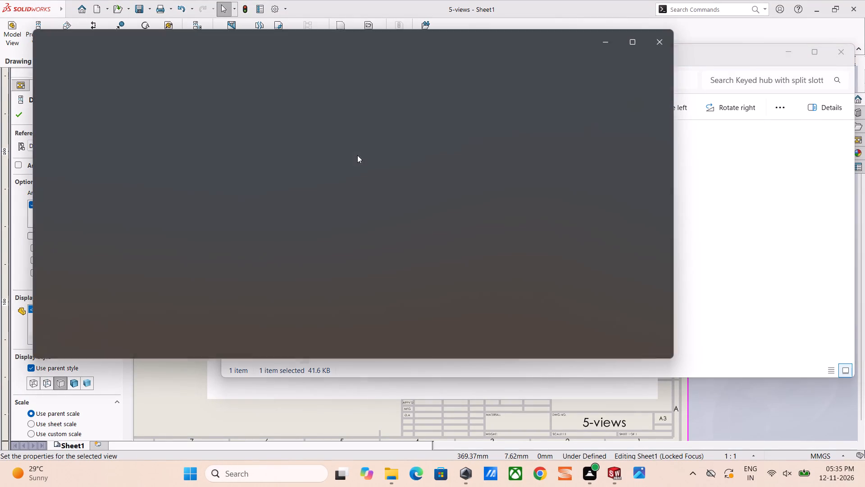
scroll(363, 165, "down", 5)
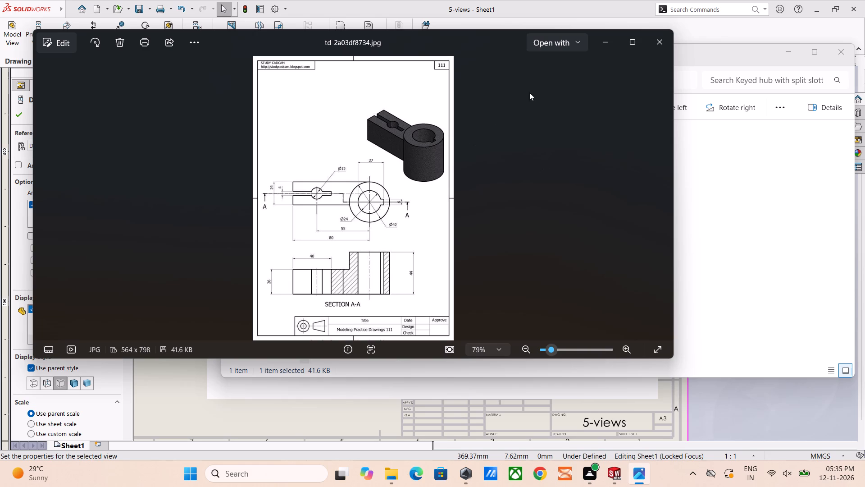
left_click(656, 41)
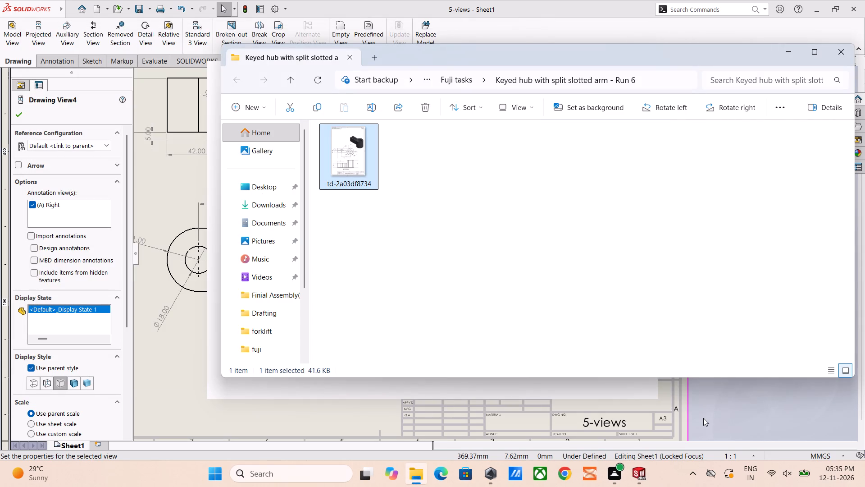
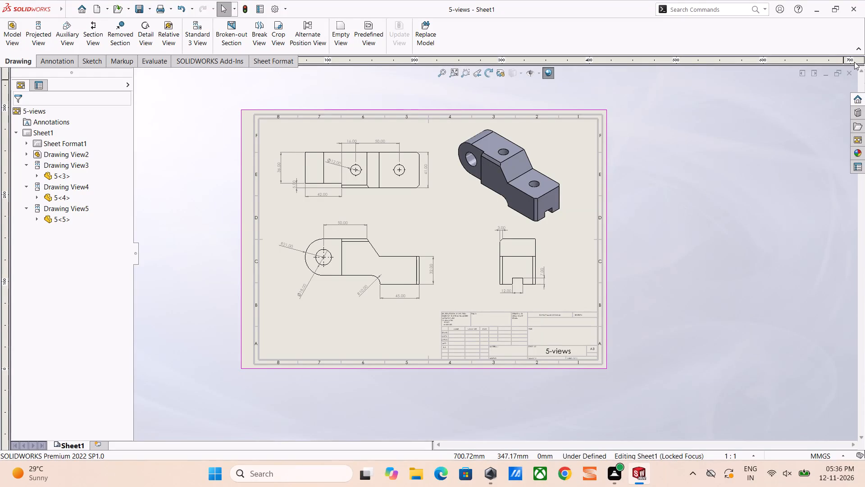
Close the "5-views" drawing and the part "5" it was made from.
left_click(850, 70)
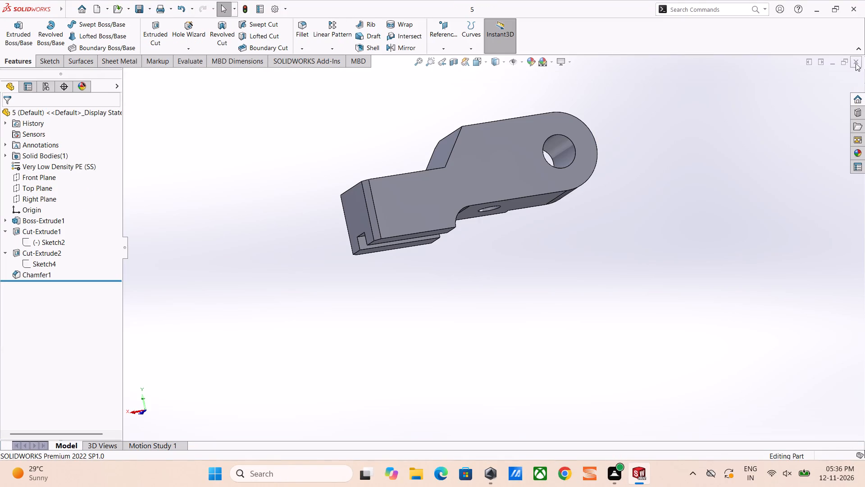
left_click(856, 62)
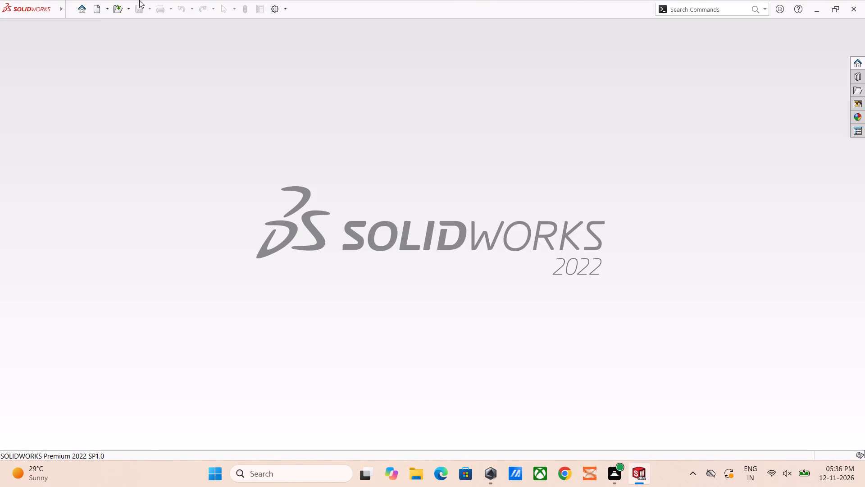
Create a new blank part document.
left_click(97, 3)
left_click(229, 231)
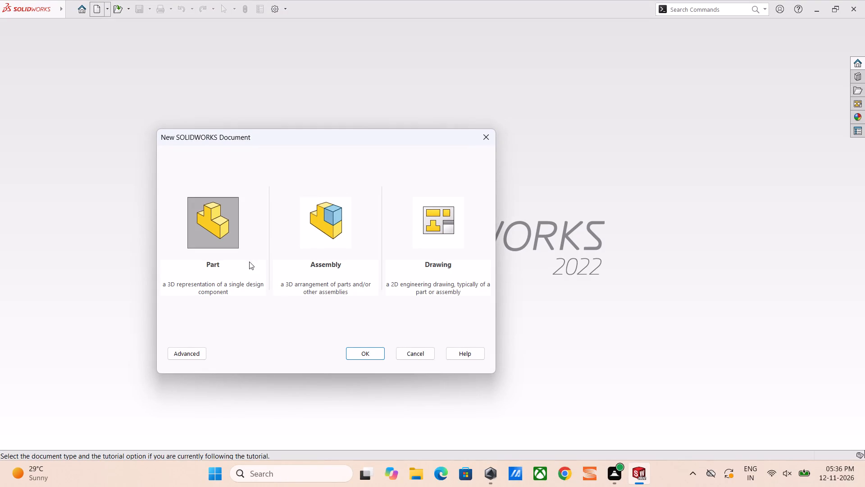
left_click(360, 358)
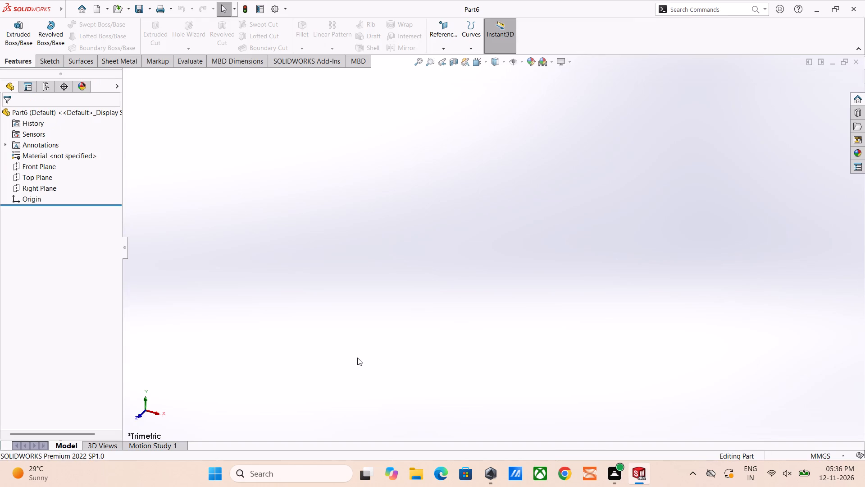
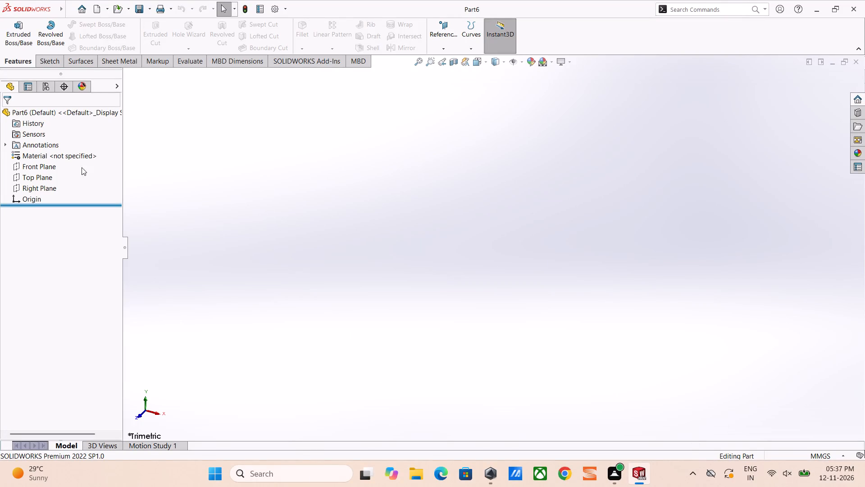
On the Top Plane, sketch two concentric circles centred on the origin, the outer one about 121 mm in diameter.
left_click(44, 178)
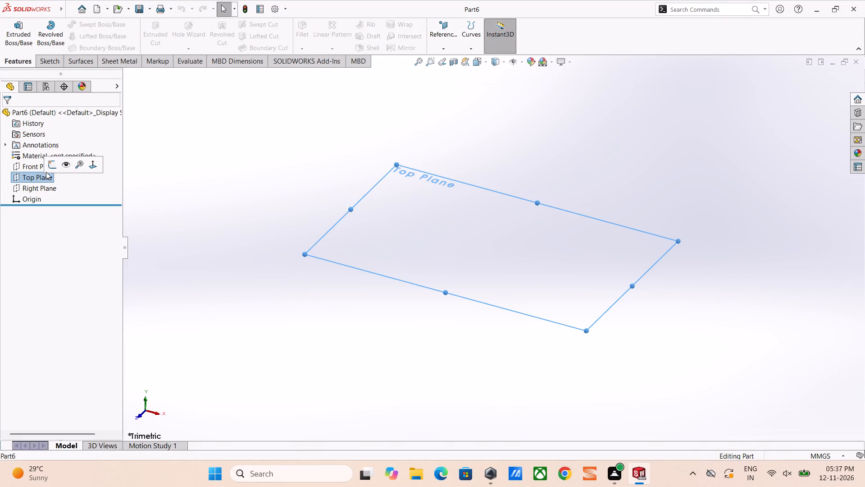
left_click(51, 165)
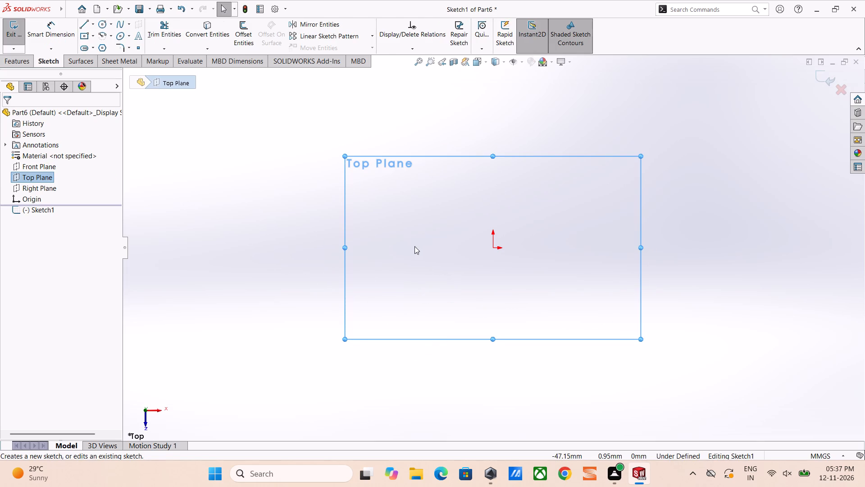
right_click_drag(427, 239, 339, 235)
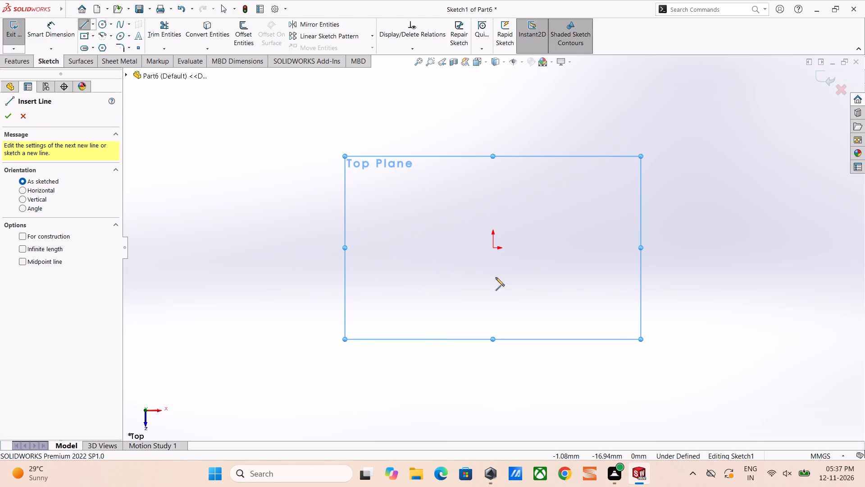
right_click_drag(523, 282, 660, 274)
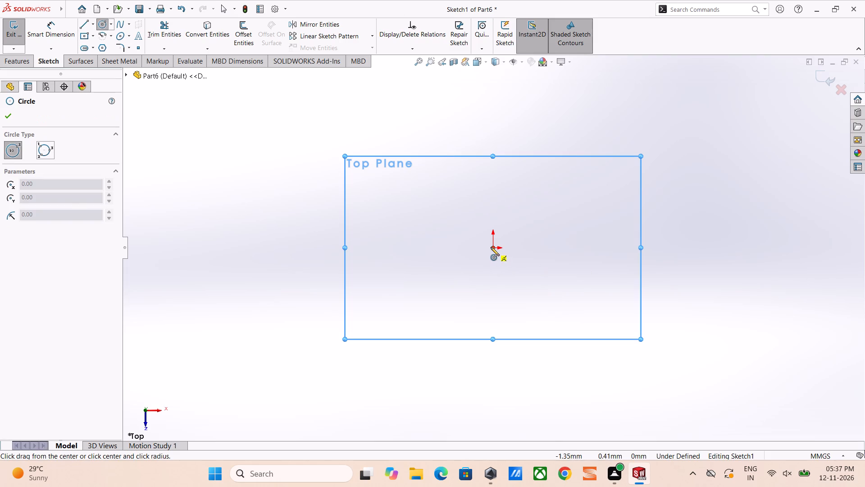
left_click(491, 247)
left_click(577, 303)
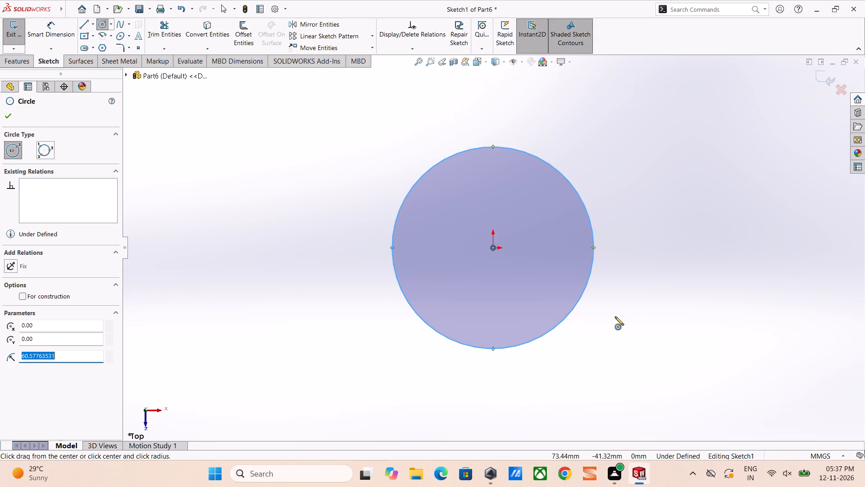
left_click(494, 248)
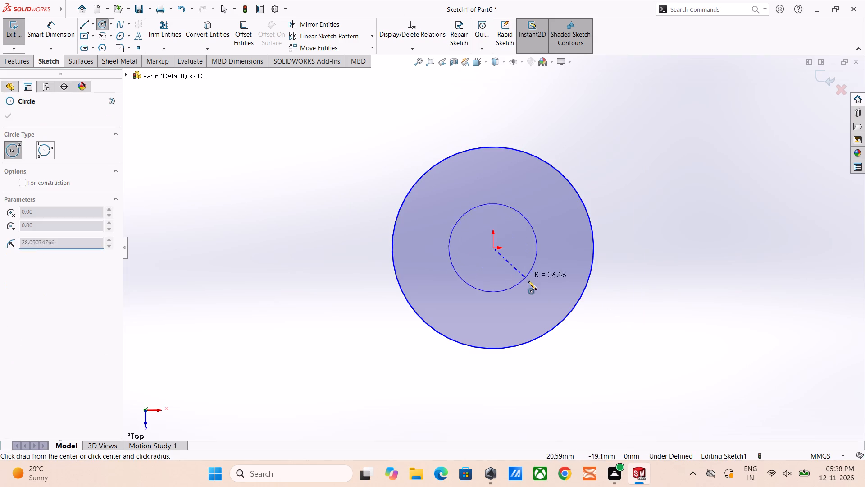
left_click(550, 298)
Dimension the outer circle to 42 mm diameter and the inner circle to 24 mm diameter.
right_click_drag(547, 270, 538, 217)
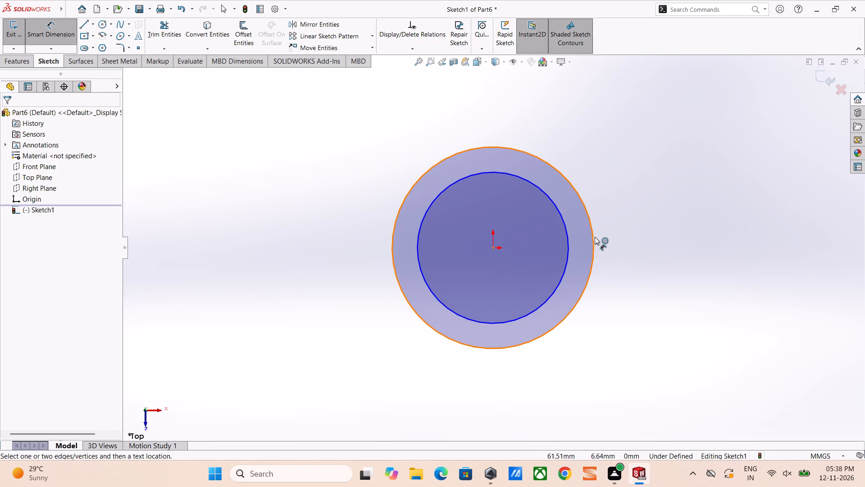
left_click(595, 237)
left_click(694, 230)
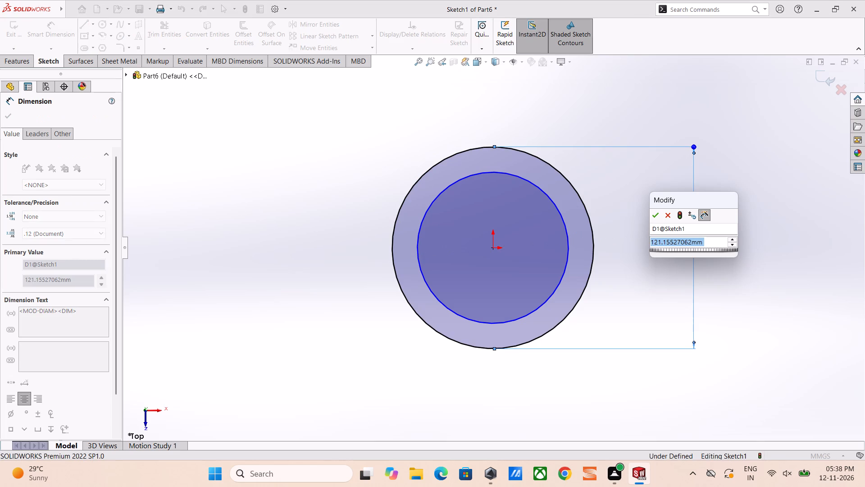
type("42")
key("Return")
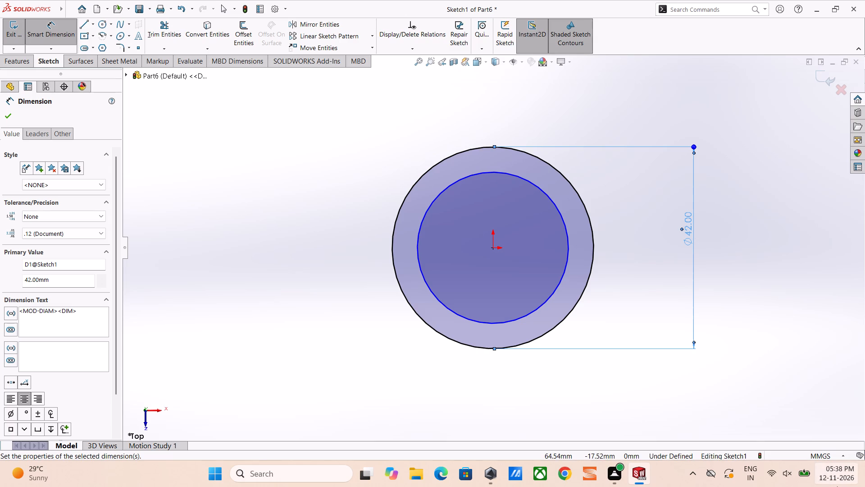
left_click(483, 323)
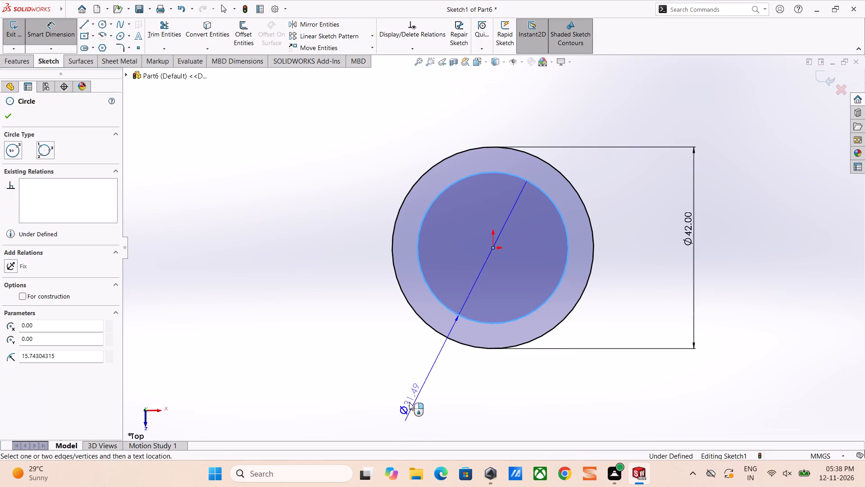
left_click(404, 401)
type("24")
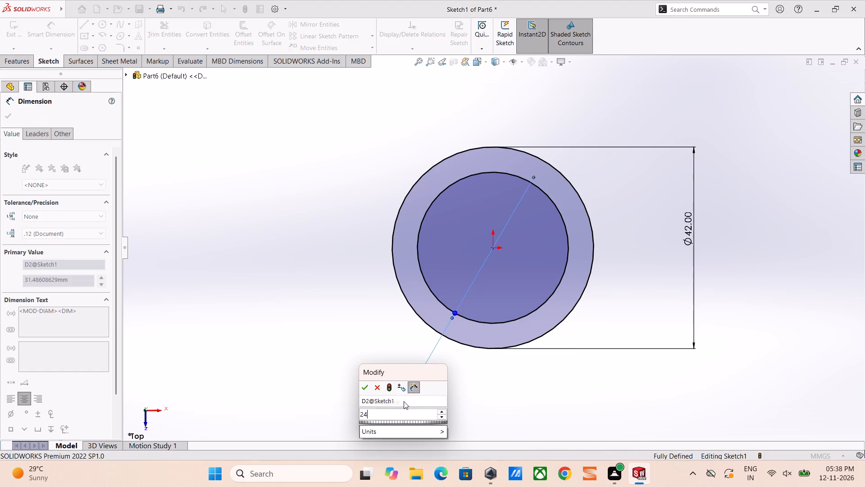
key("Return")
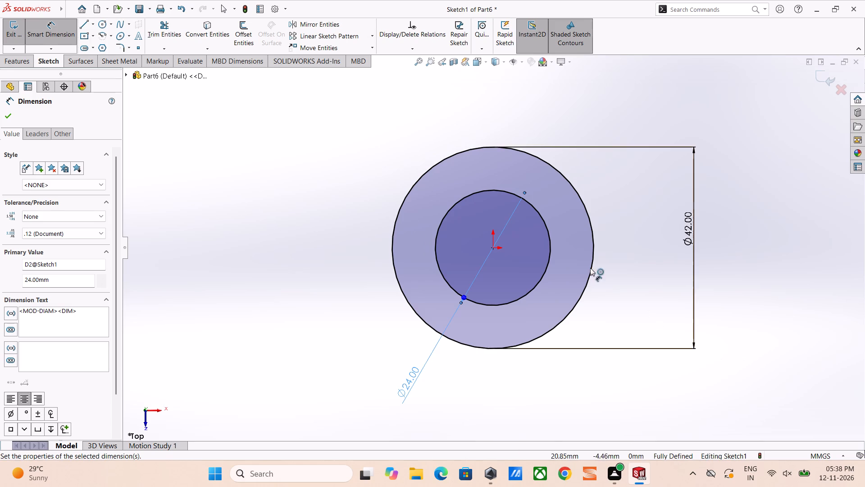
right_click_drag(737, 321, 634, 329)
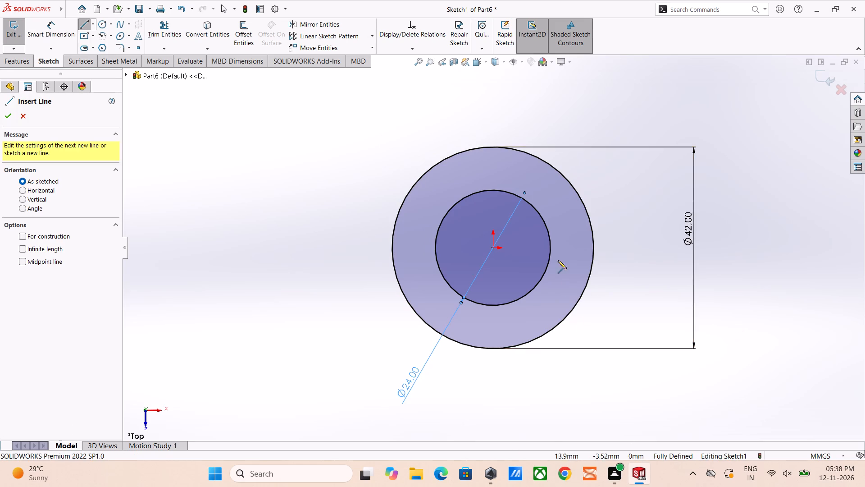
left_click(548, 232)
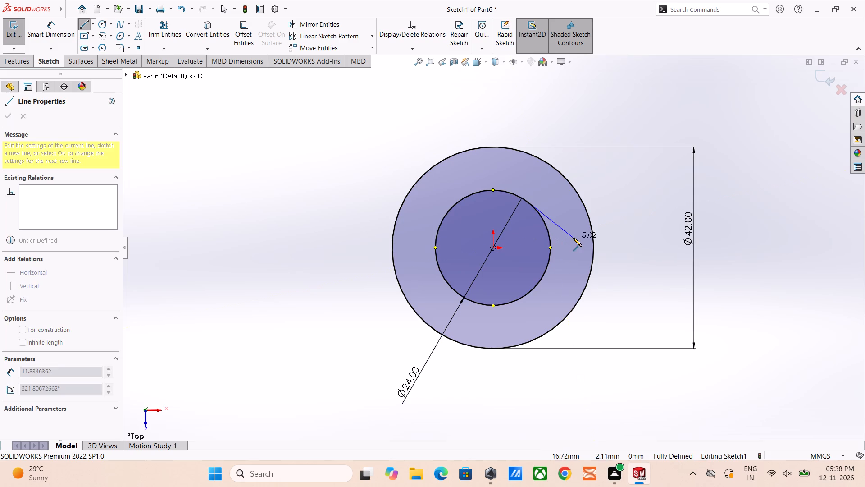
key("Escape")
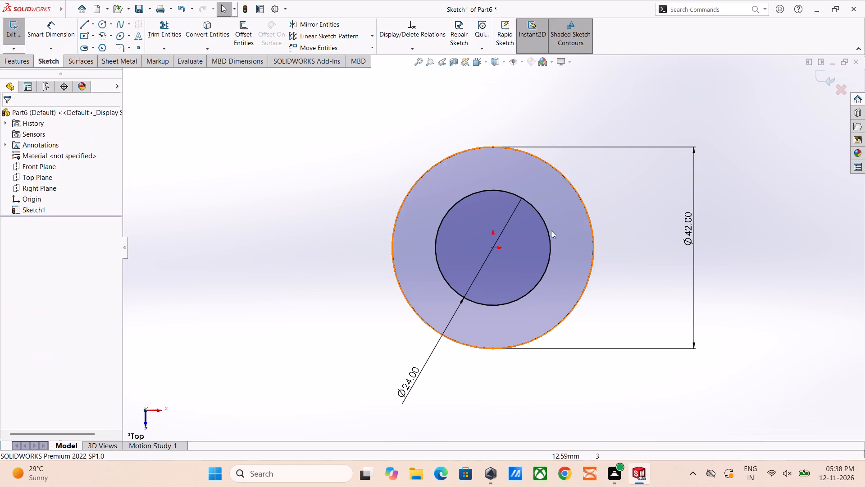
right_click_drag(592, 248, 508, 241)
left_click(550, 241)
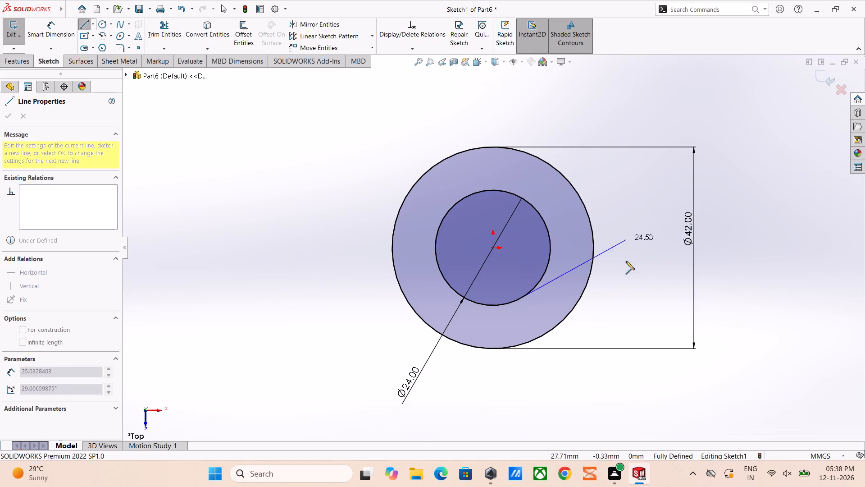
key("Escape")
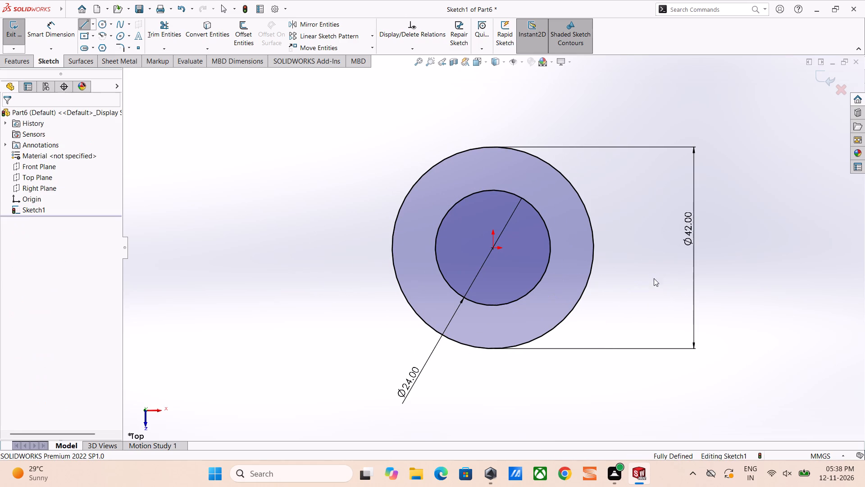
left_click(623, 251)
Sketch an open three-line keyway outline from inside the bore past the outer circle on the +X side, its upper line about 18 mm long.
right_click_drag(674, 260, 602, 250)
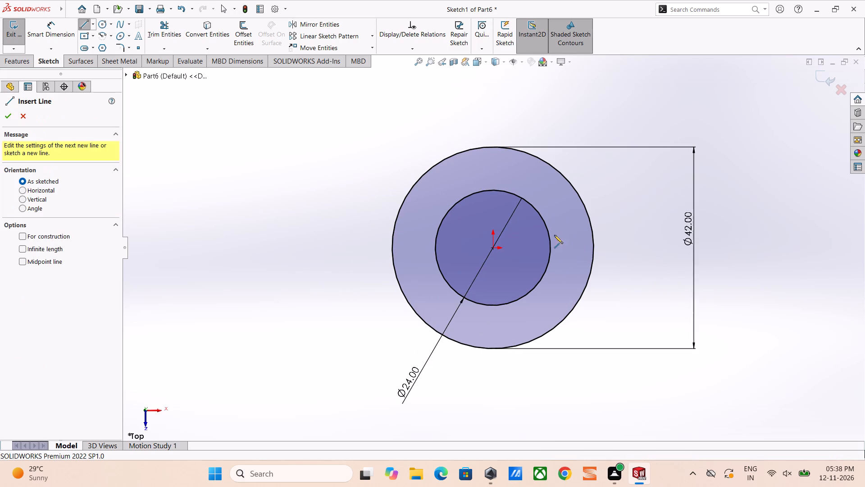
left_click(528, 231)
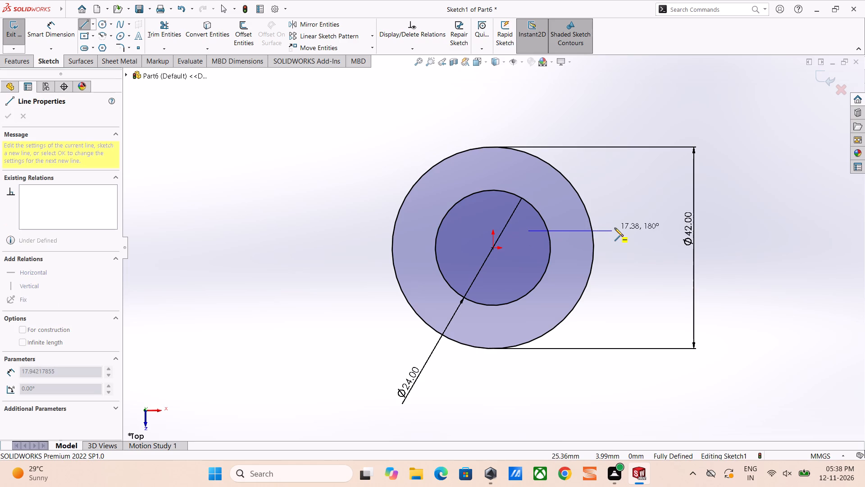
left_click(615, 228)
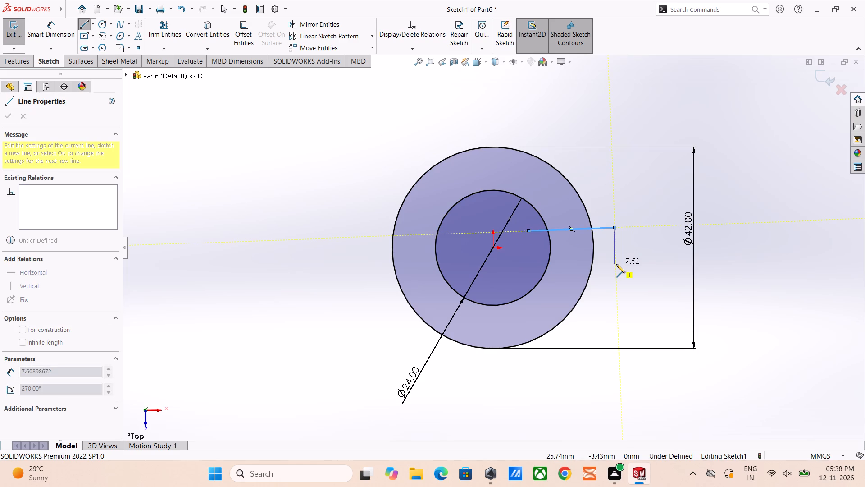
left_click(616, 268)
left_click(521, 266)
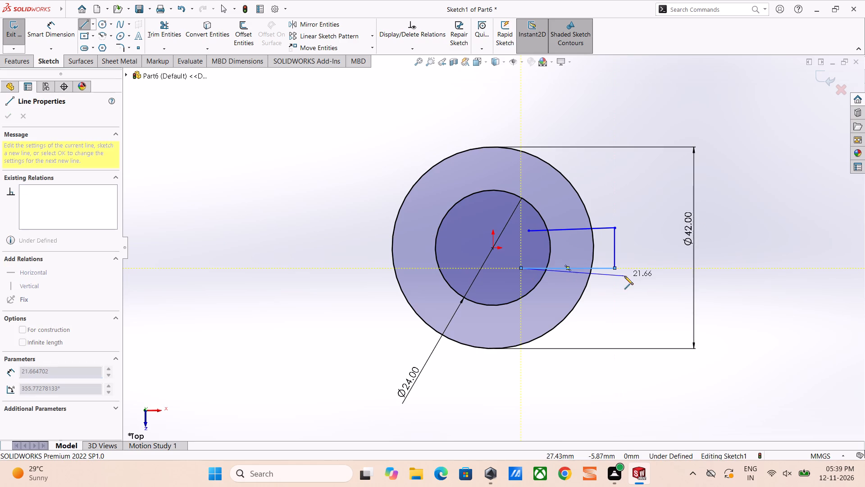
right_click(624, 276)
left_click(637, 280)
key("grave")
key("Escape")
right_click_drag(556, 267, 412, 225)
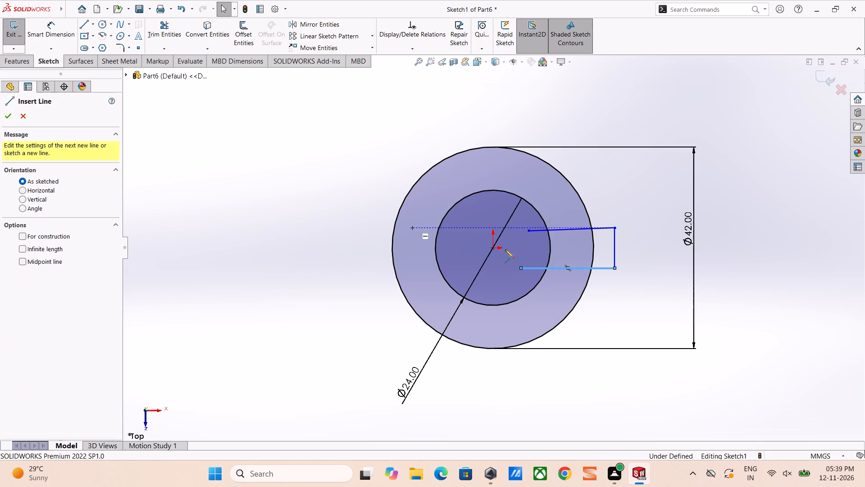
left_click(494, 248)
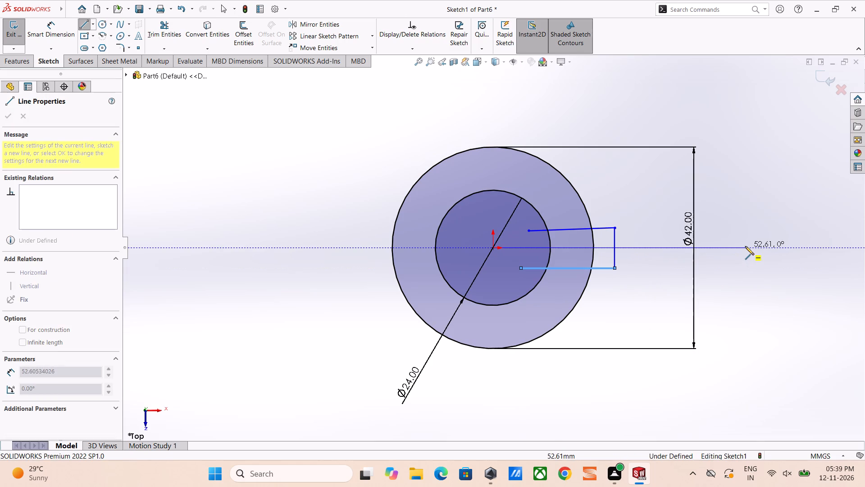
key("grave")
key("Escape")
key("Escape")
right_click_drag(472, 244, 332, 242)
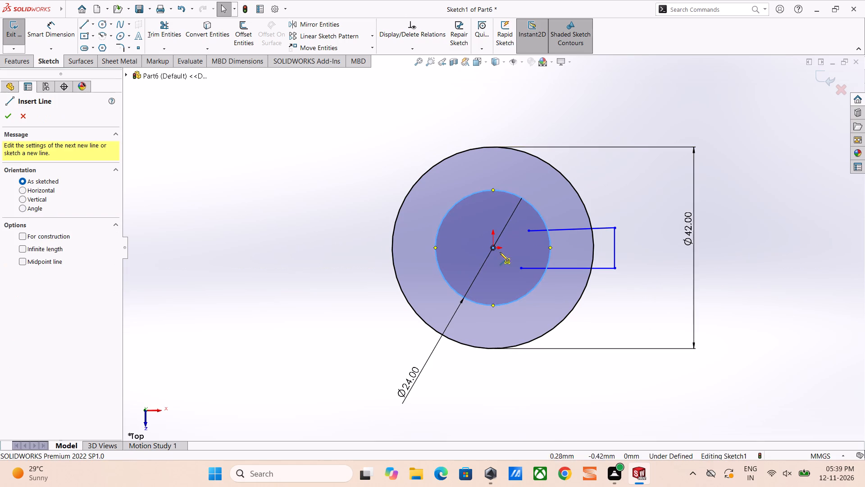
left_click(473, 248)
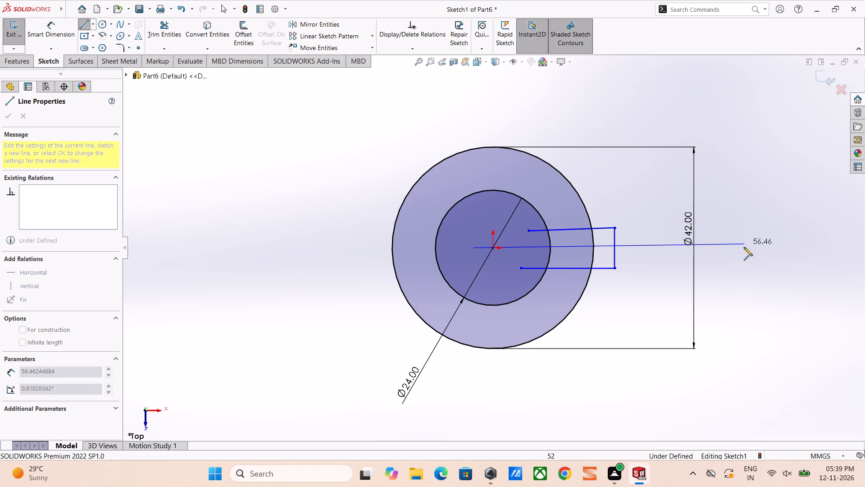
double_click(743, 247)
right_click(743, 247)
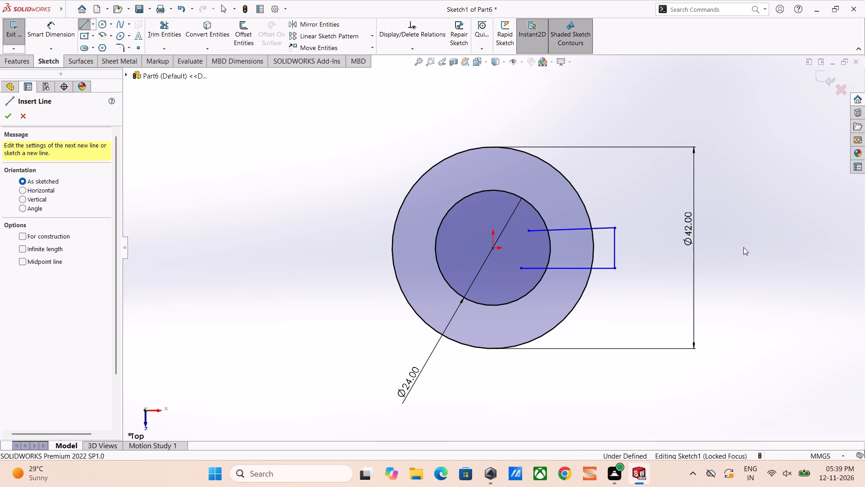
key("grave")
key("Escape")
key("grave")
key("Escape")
Draw a horizontal line about 93 mm long through the origin across both circles and make it construction geometry.
right_click_drag(389, 253, 231, 251)
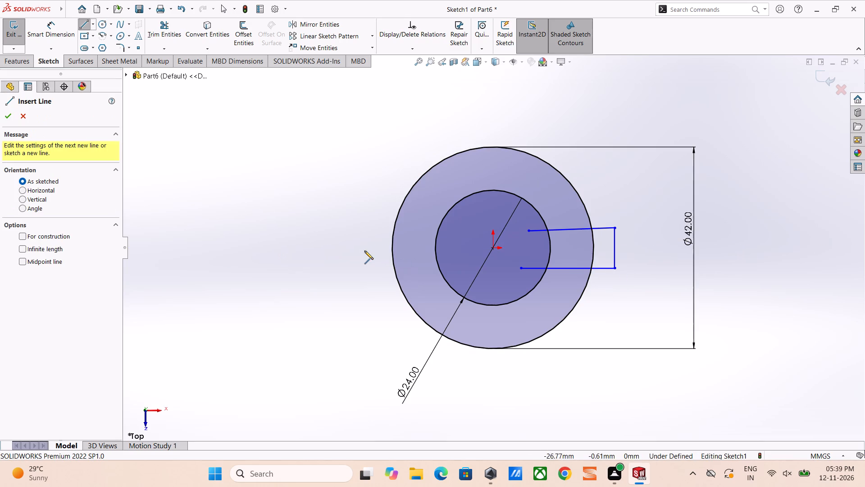
left_click(348, 245)
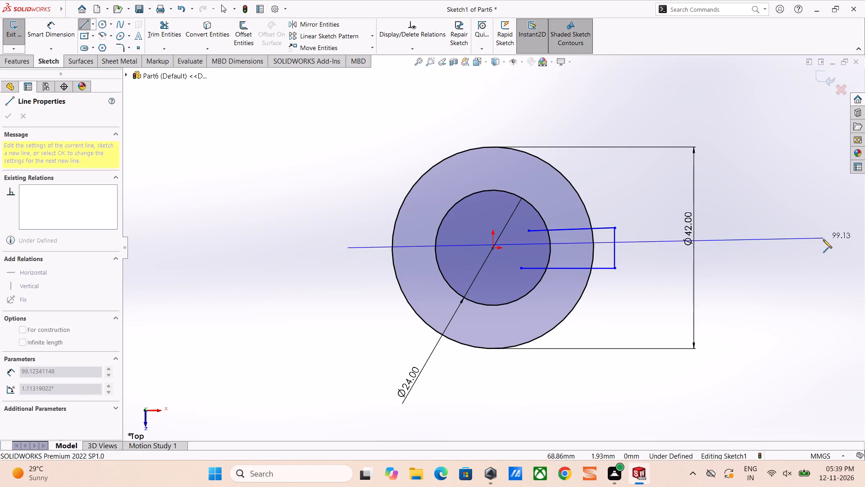
left_click(792, 247)
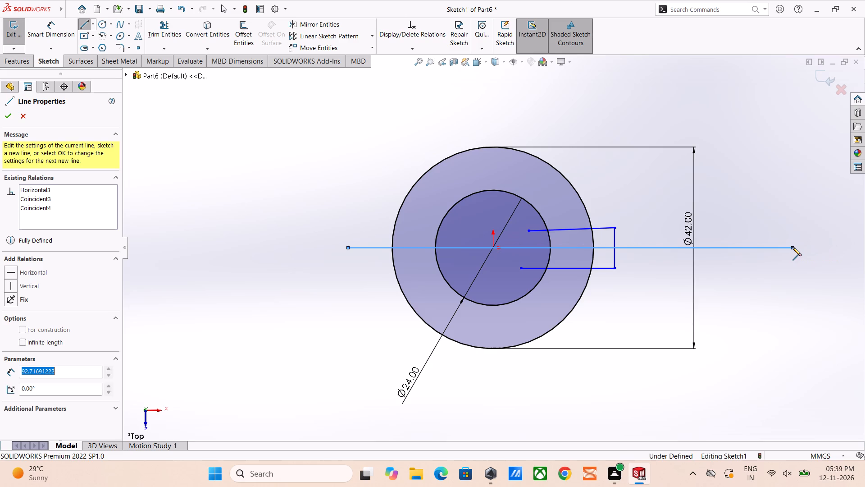
right_click(792, 247)
left_click(773, 239)
left_click(741, 215)
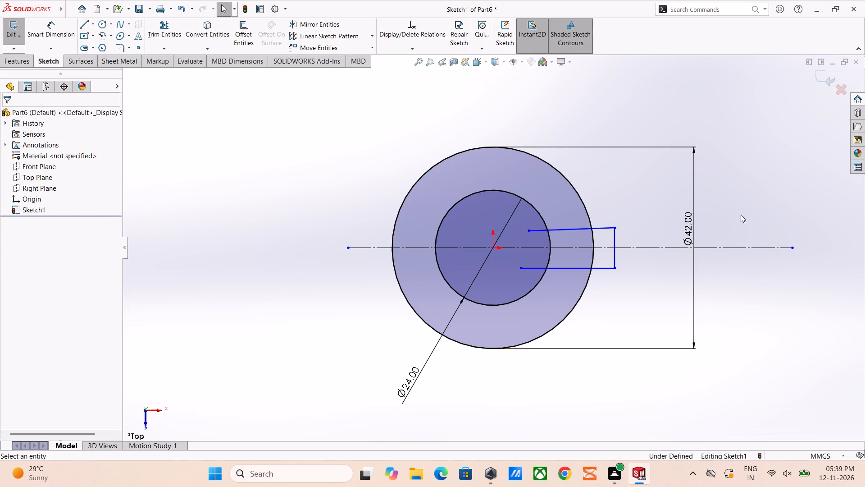
key("Escape")
key("Escape")
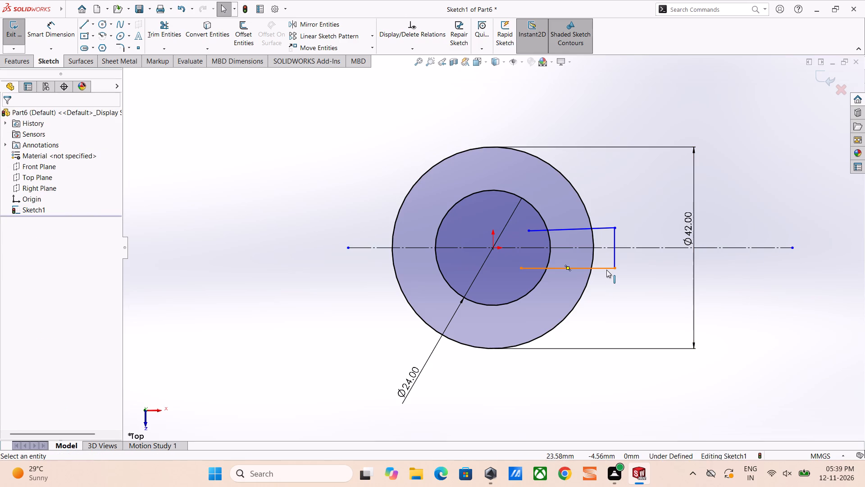
Apply a Horizontal relation to the upper and lower lines of the keyway outline.
left_click(606, 270, "ctrl")
left_click(596, 227, "ctrl")
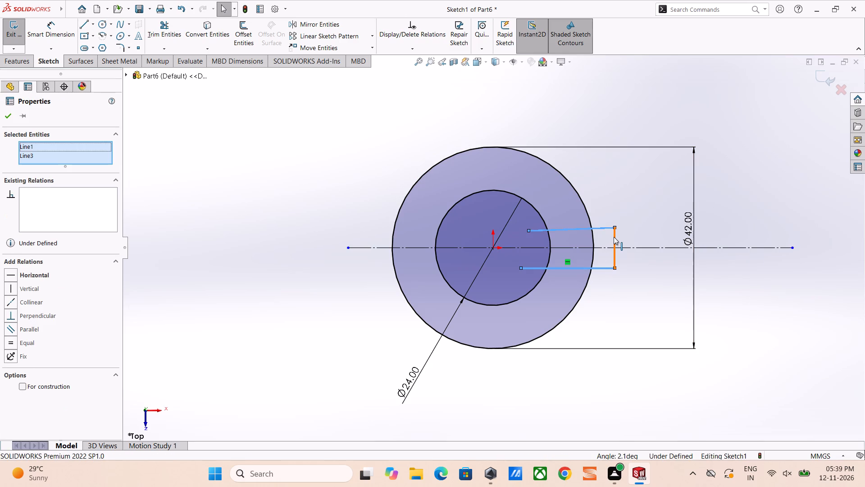
key("Escape")
left_click(601, 228)
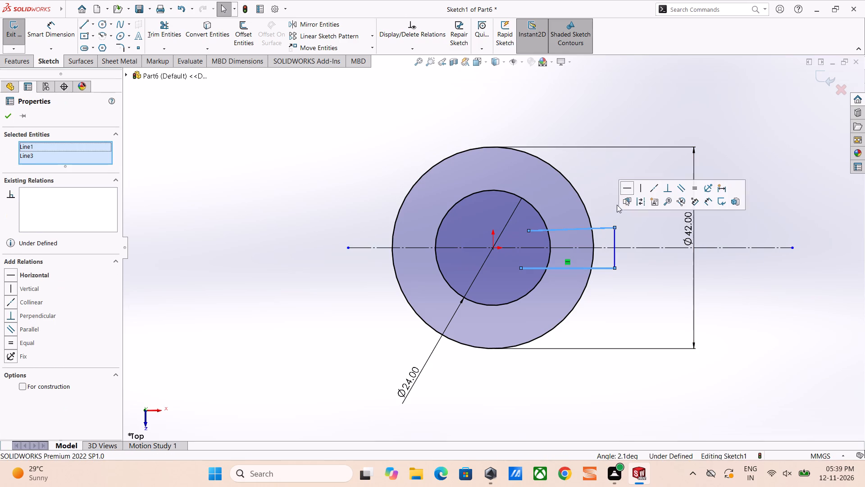
left_click(622, 190)
left_click(635, 231)
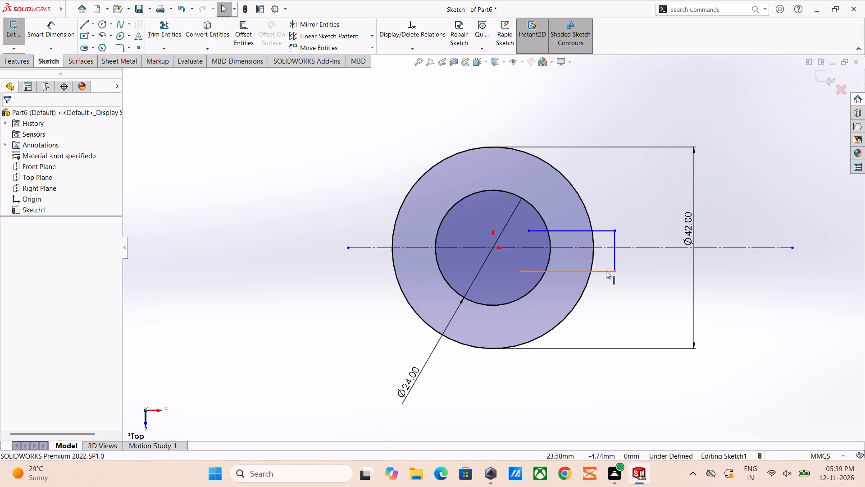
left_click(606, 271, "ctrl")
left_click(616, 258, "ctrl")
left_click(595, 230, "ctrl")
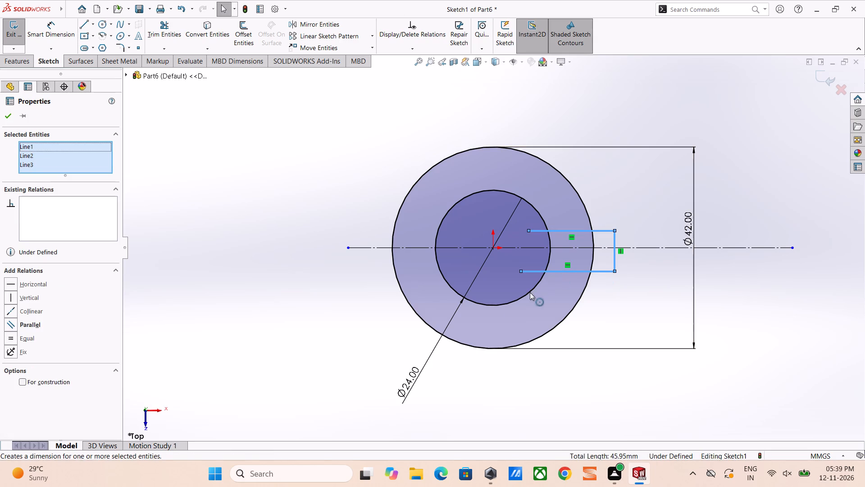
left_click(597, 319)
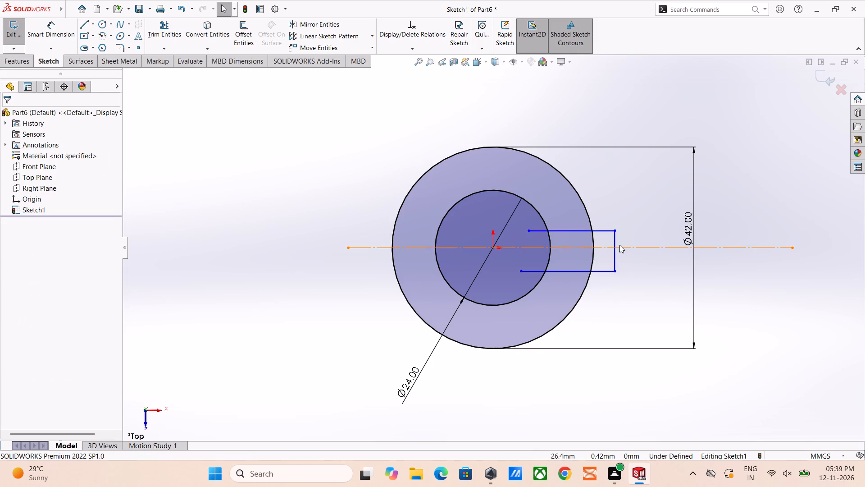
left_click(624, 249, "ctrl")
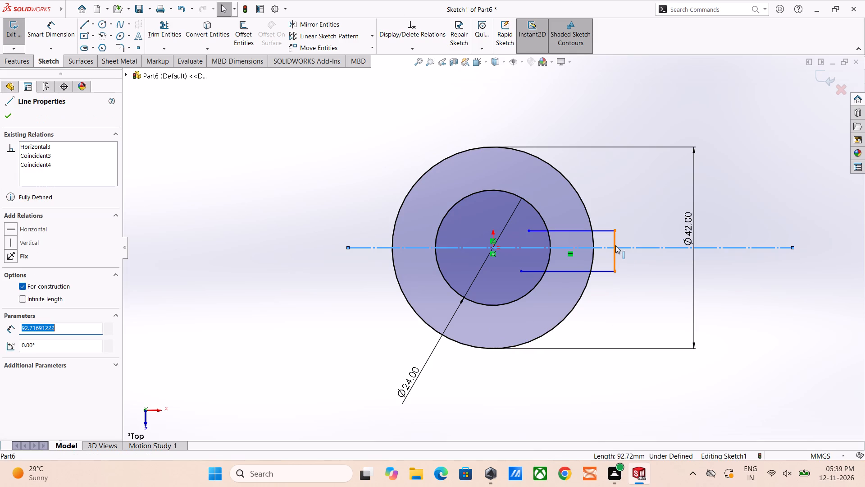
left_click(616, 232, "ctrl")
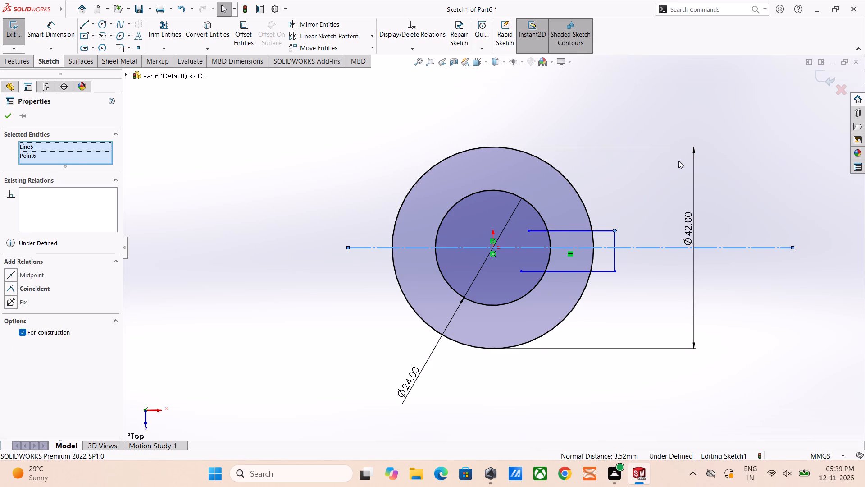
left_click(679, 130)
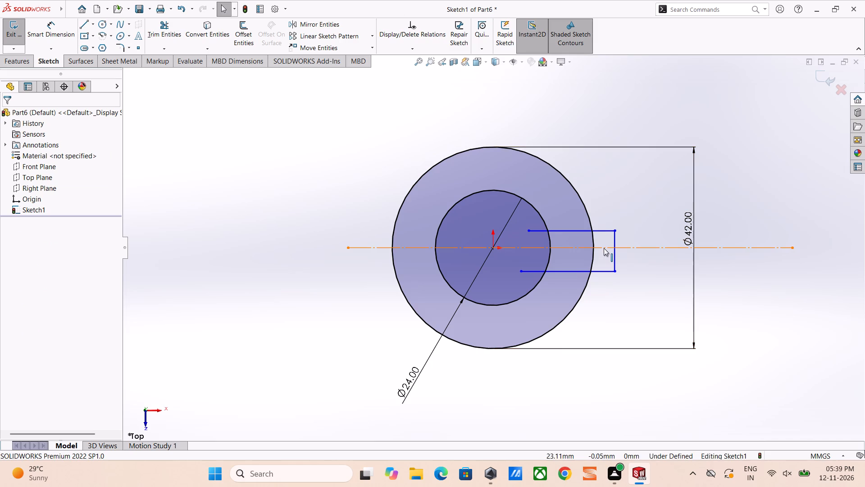
Make the upper and lower lines of the keyway outline symmetric about the horizontal construction line.
left_click(604, 248)
left_click(596, 231, "ctrl")
left_click(597, 274, "ctrl")
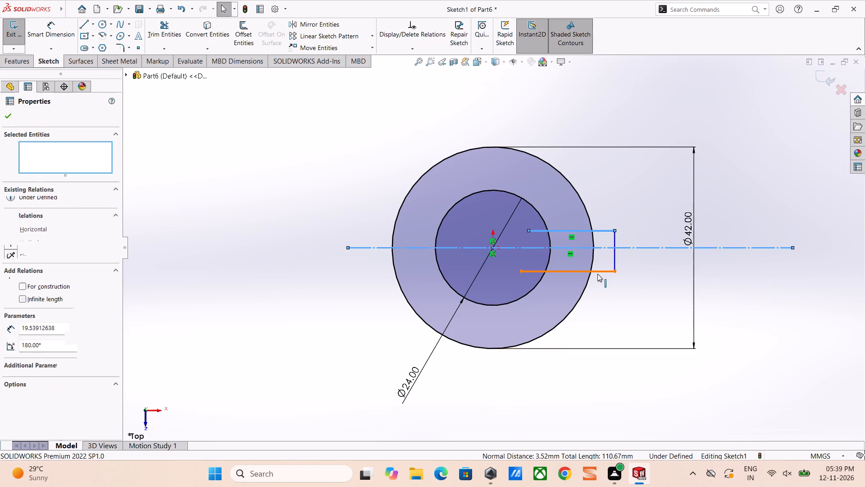
left_click(9, 355)
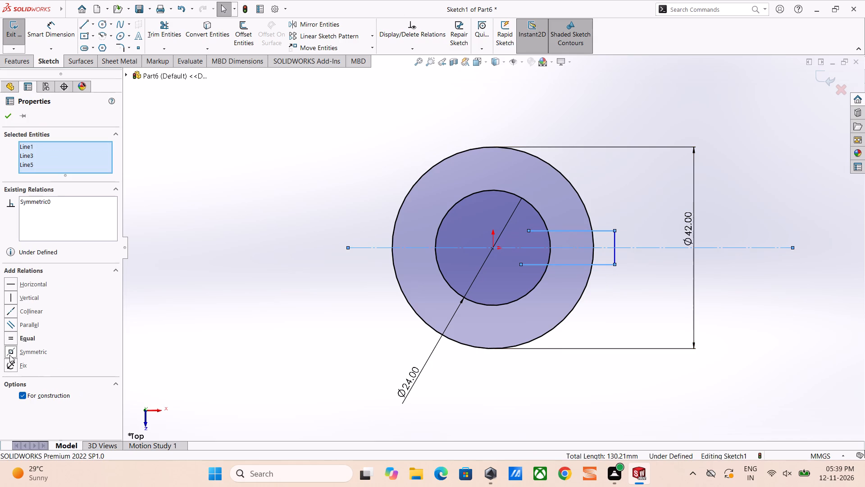
left_click(571, 409)
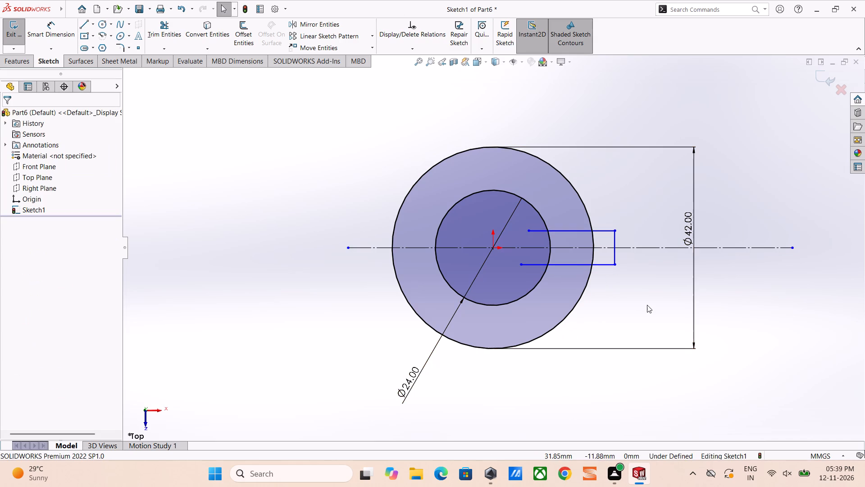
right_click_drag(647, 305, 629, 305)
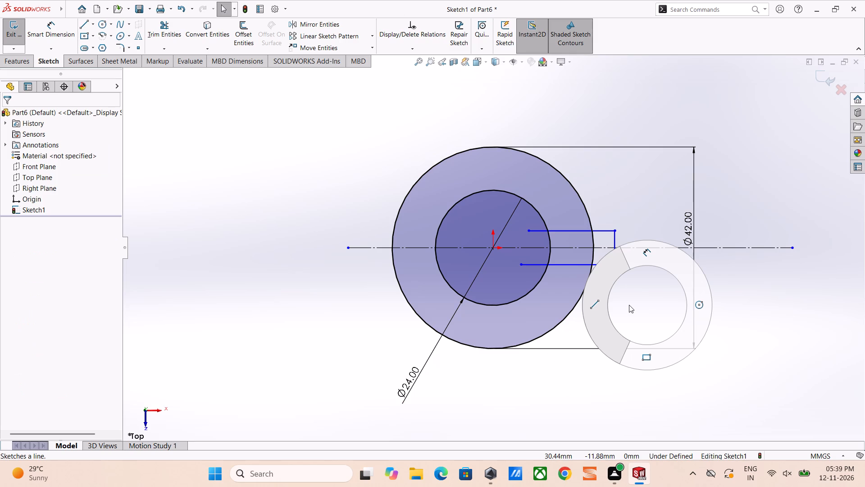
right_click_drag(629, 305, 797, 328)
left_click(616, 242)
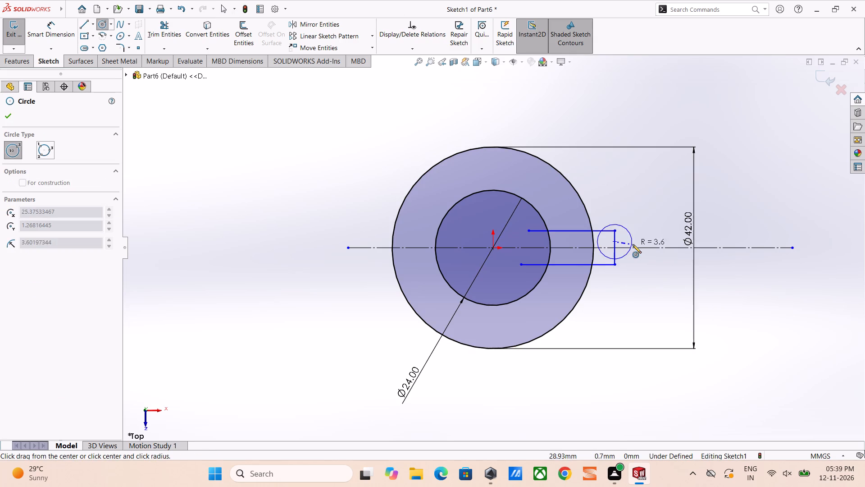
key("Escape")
Dimension the vertical end line of the keyway outline to 6 mm.
right_click_drag(648, 255, 618, 201)
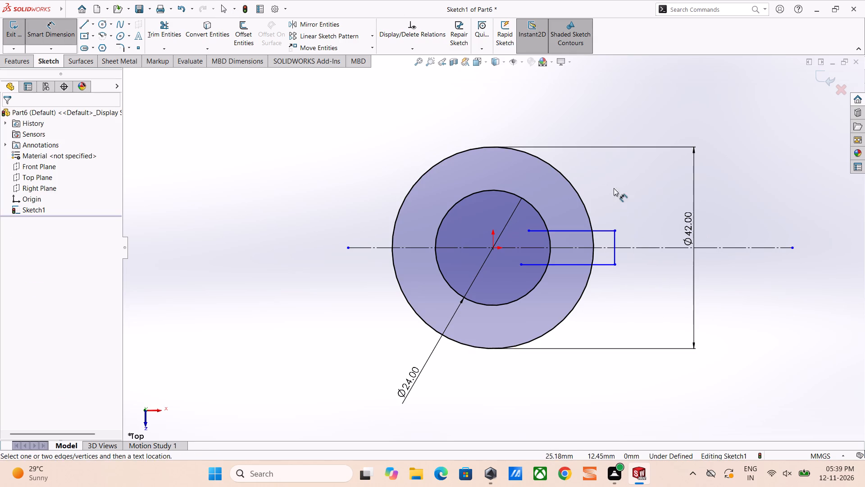
left_click(614, 242)
left_click(639, 252)
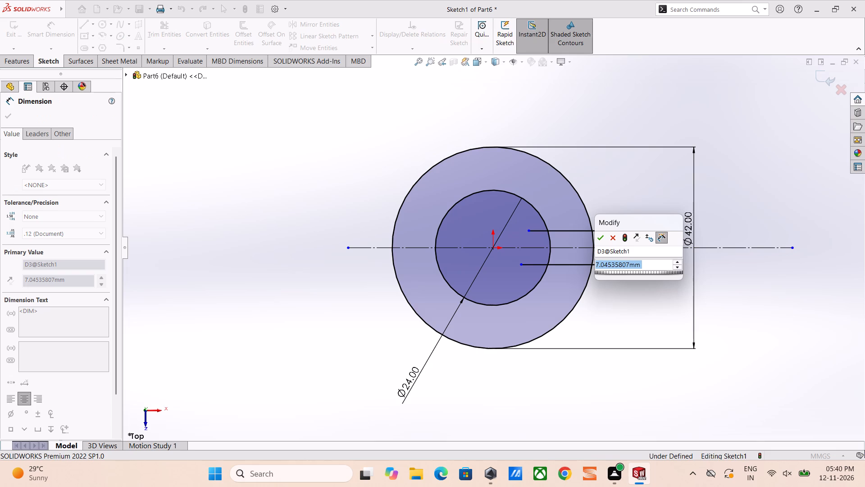
key("6")
key("Return")
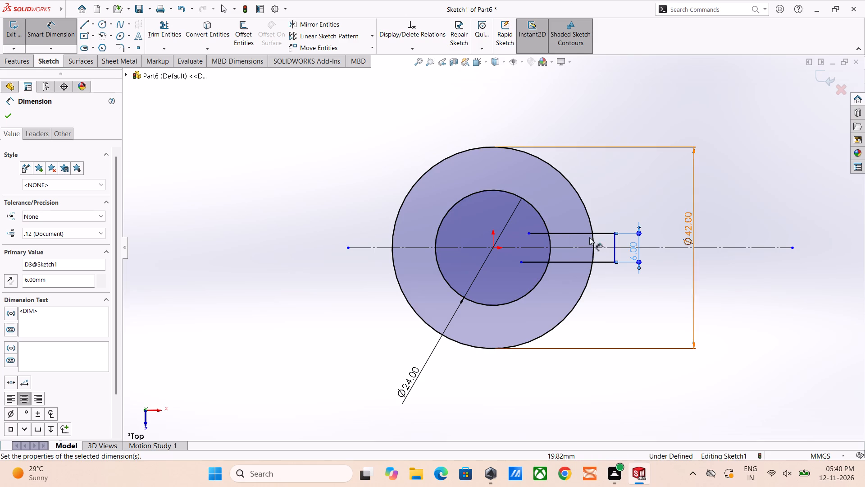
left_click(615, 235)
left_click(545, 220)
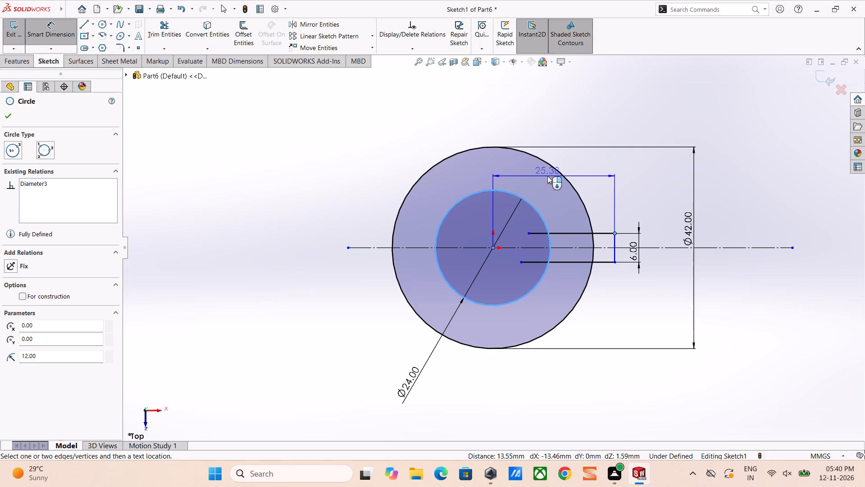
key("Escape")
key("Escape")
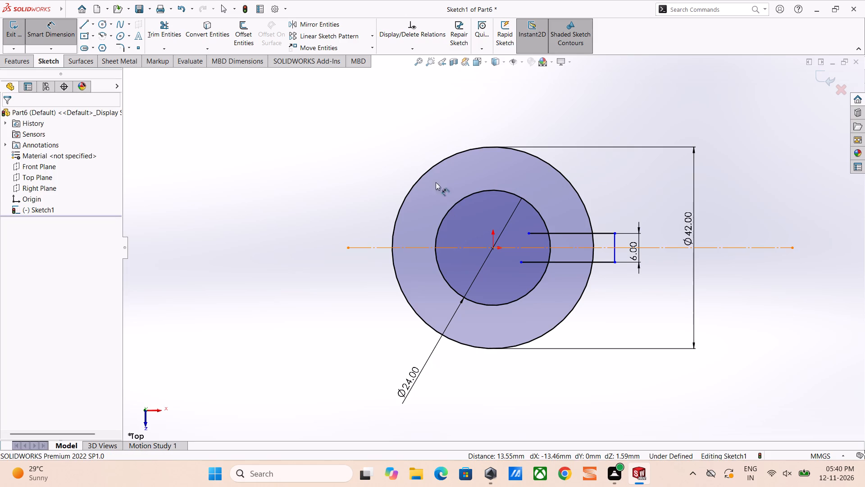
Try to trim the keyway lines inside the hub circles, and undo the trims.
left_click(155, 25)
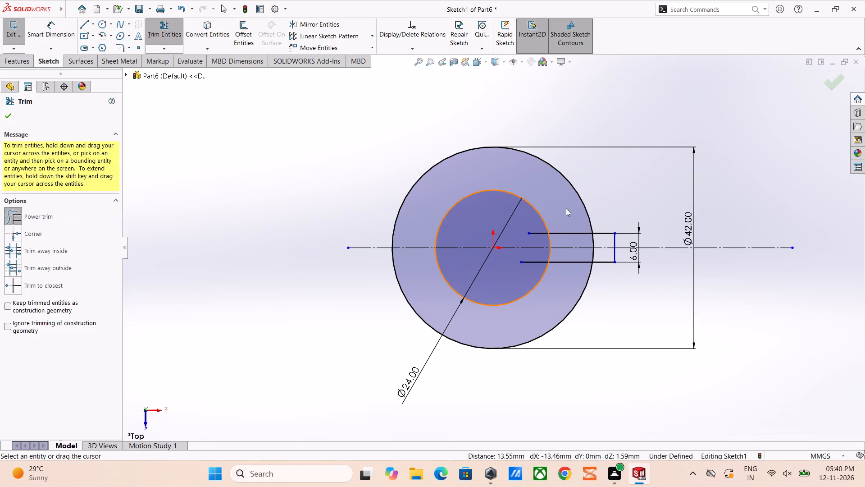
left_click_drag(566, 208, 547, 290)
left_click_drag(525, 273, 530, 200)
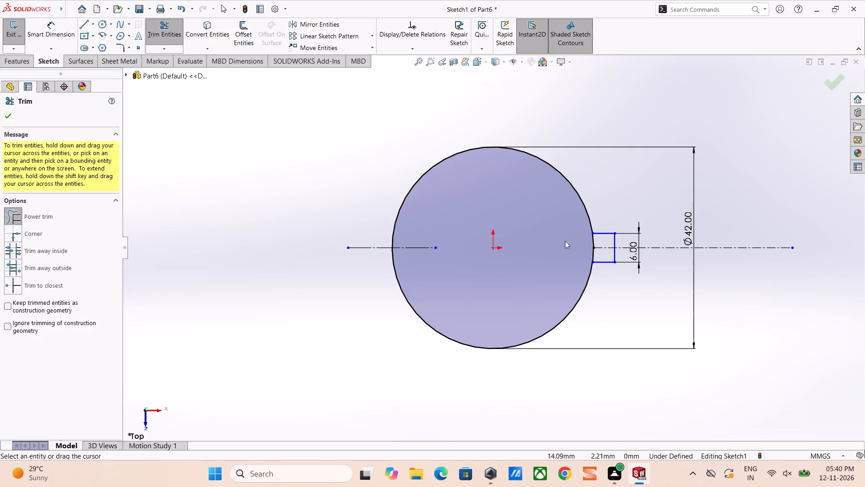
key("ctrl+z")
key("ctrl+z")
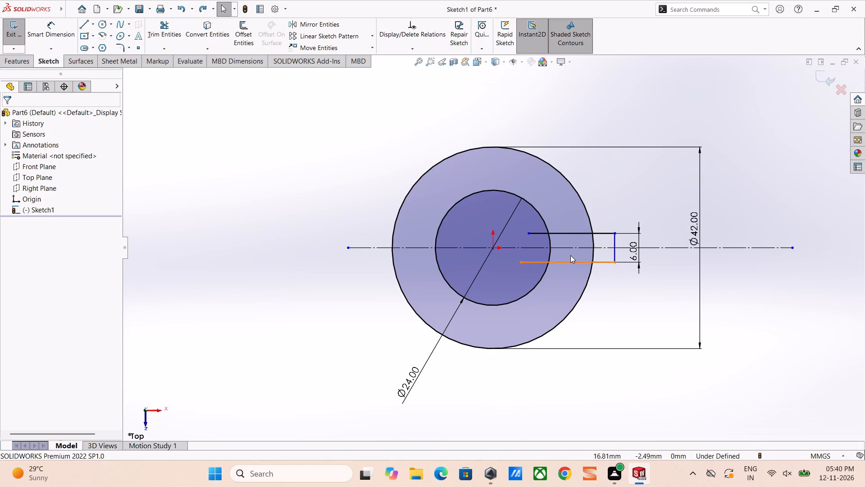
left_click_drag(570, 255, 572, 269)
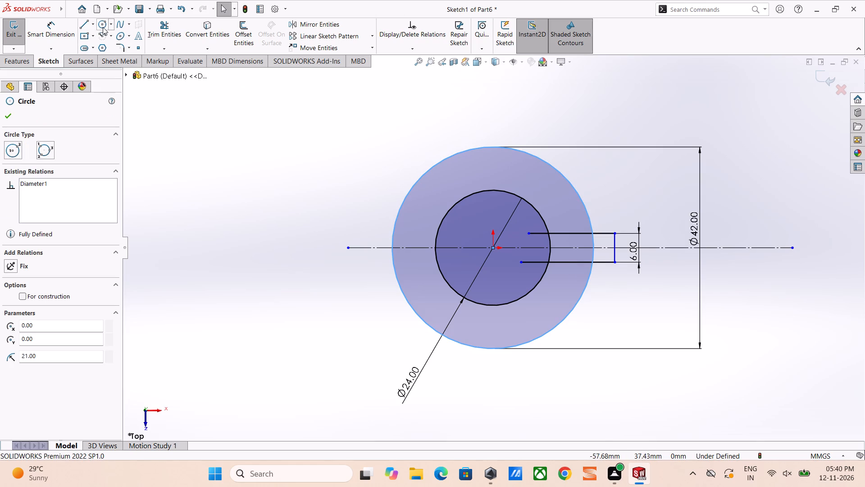
Trim the upper and lower keyway lines back to the outer circle, keeping the part outside it, and exit the sketch.
left_click(166, 22)
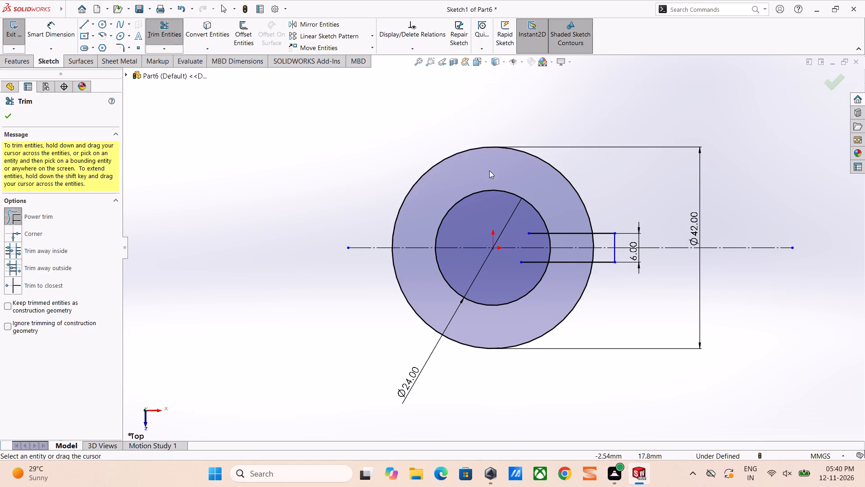
scroll(545, 234, "down", 3)
left_click_drag(573, 240, 562, 179)
left_click_drag(571, 265, 572, 267)
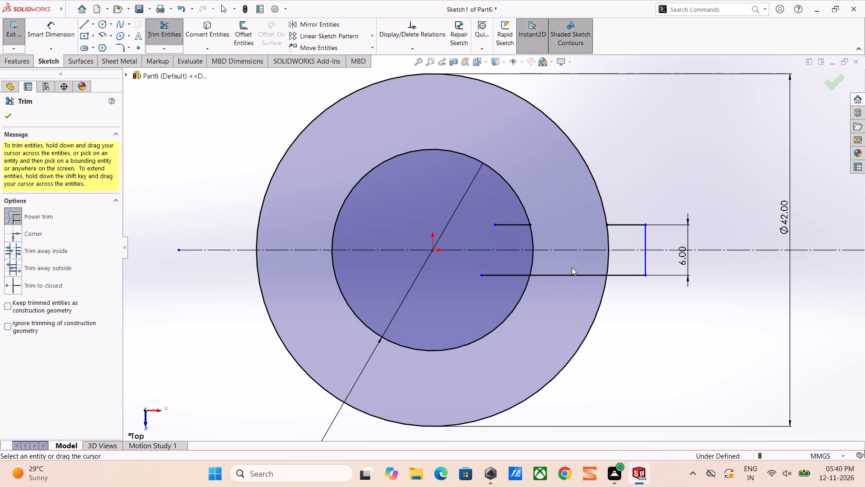
left_click_drag(572, 267, 560, 297)
left_click_drag(492, 286, 500, 267)
left_click_drag(506, 219, 496, 200)
left_click_drag(506, 208, 517, 241)
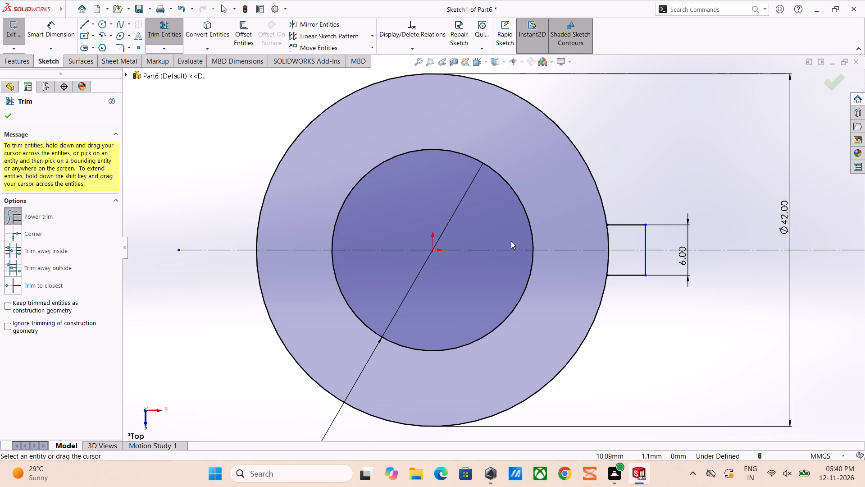
scroll(469, 215, "up", 2)
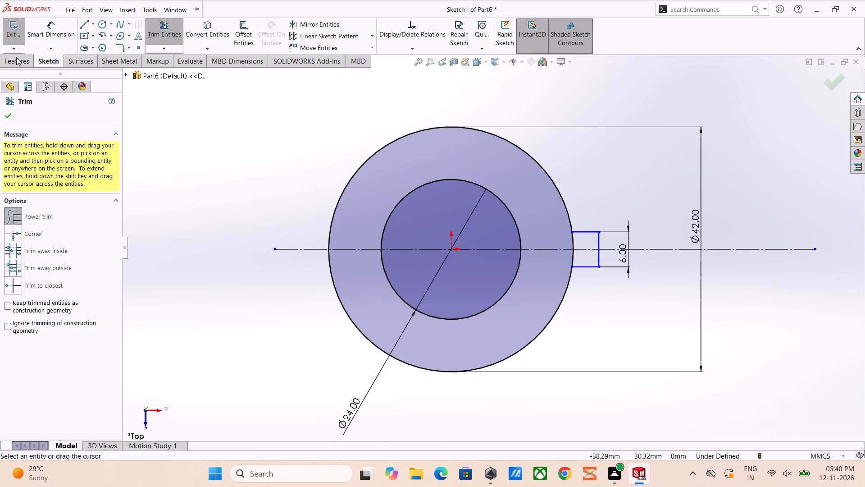
left_click(11, 29)
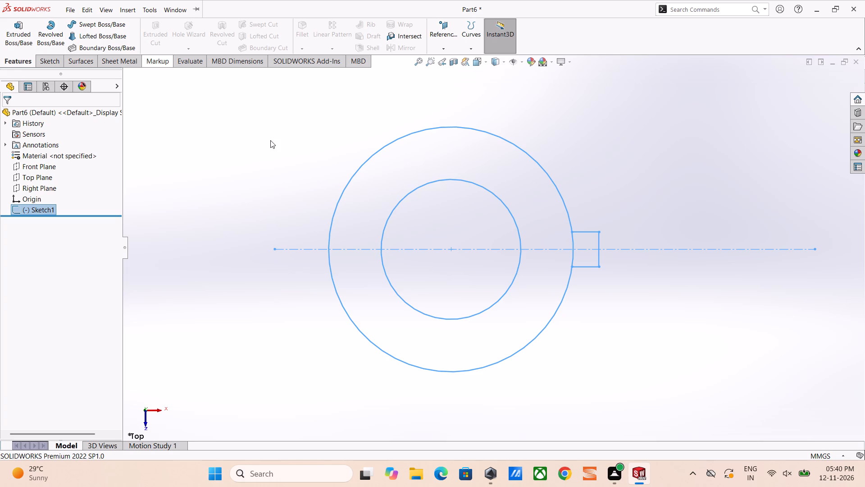
Reopen the hub sketch for editing and dimension the upper key line outside the outer circle to 3 mm.
left_click(33, 210)
left_click(42, 184)
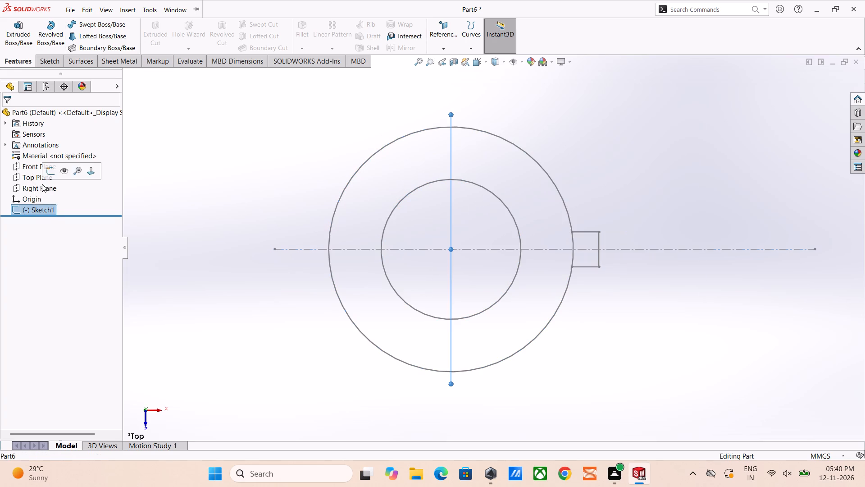
left_click(21, 236)
left_click(17, 215)
left_click(15, 206)
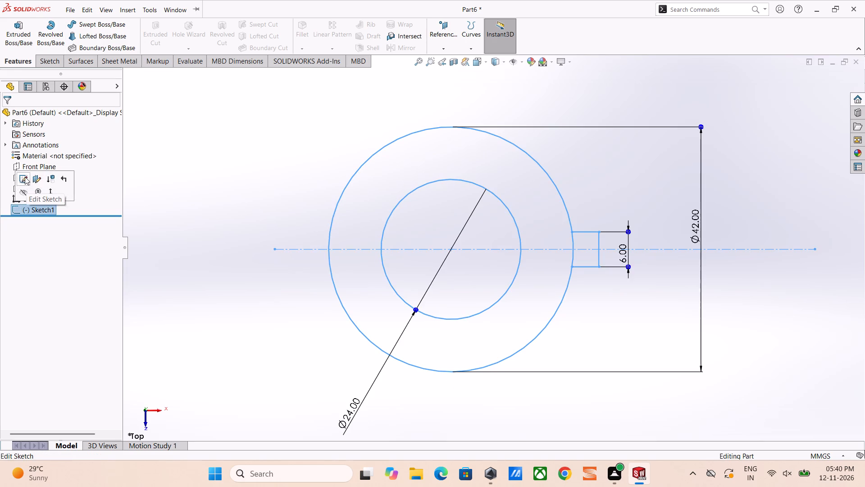
left_click(24, 177)
scroll(542, 202, "down", 3)
right_click_drag(538, 205, 504, 59)
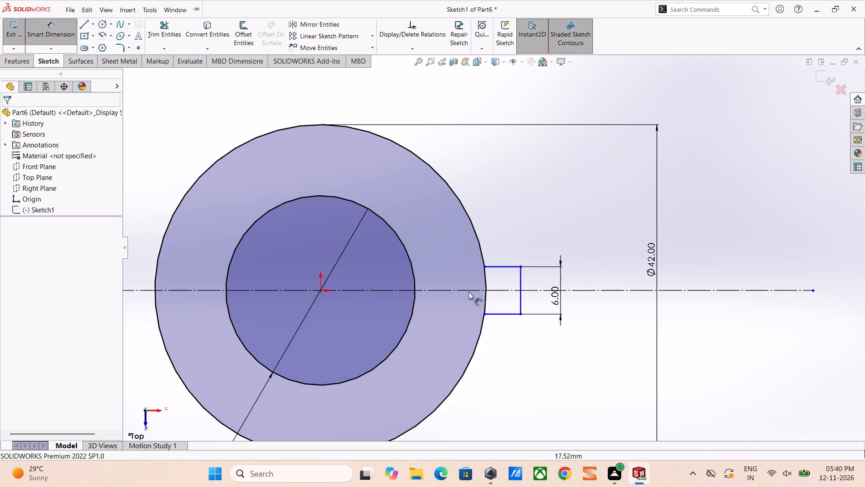
left_click(499, 266)
left_click(495, 219)
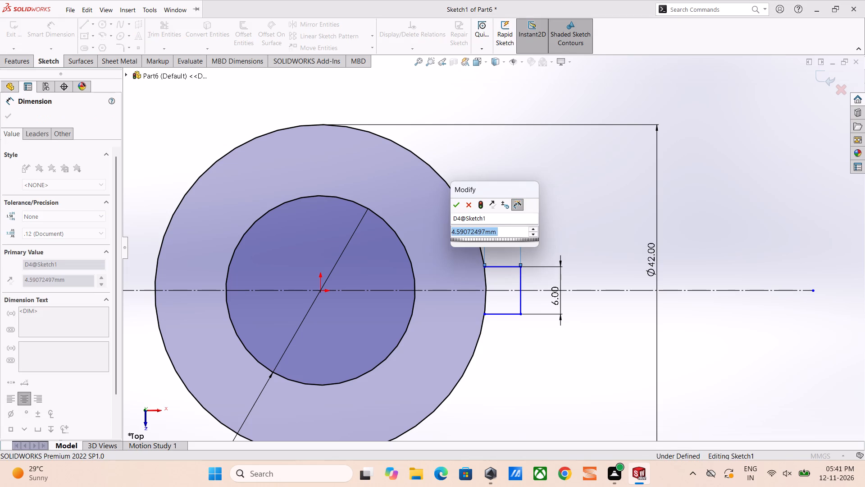
key("3")
key("Return")
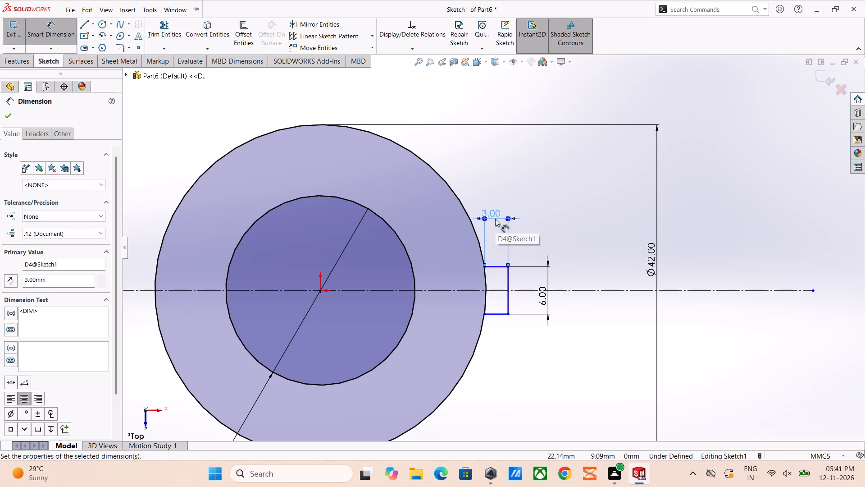
left_click(705, 165)
Trim away the outer circle's arc between the two key lines so the key joins the hub profile.
scroll(560, 276, "up", 2)
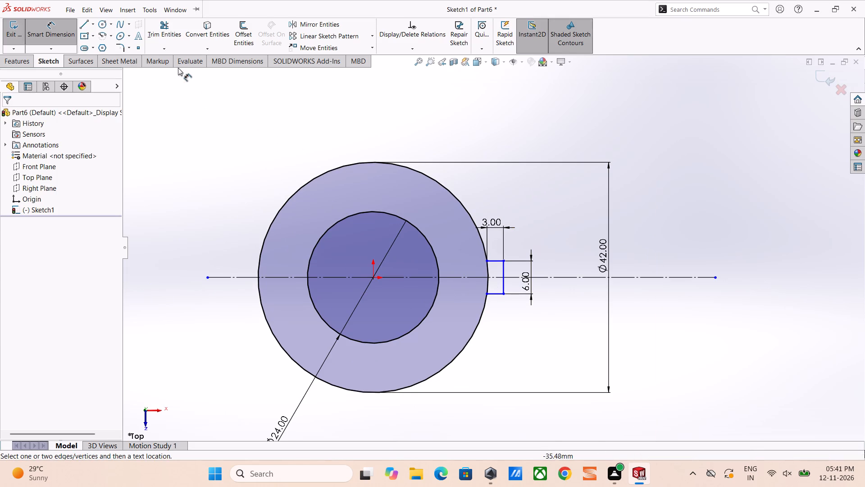
left_click(164, 28)
scroll(464, 314, "down", 3)
left_click_drag(520, 254, 496, 255)
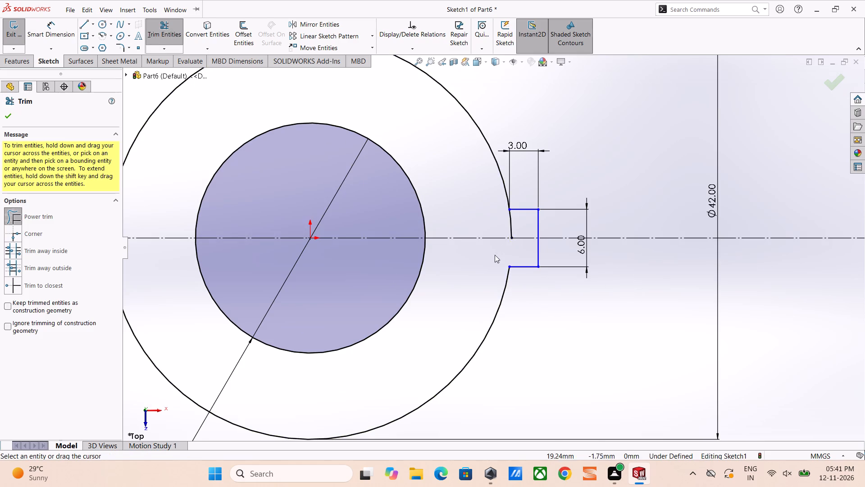
left_click_drag(513, 224, 497, 221)
scroll(502, 235, "down", 3)
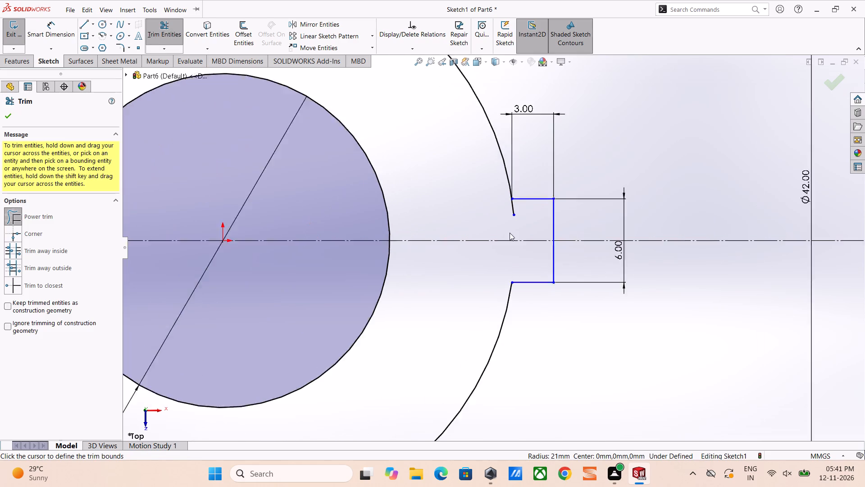
scroll(510, 233, "down", 1)
left_click_drag(530, 195, 484, 200)
scroll(507, 261, "up", 7)
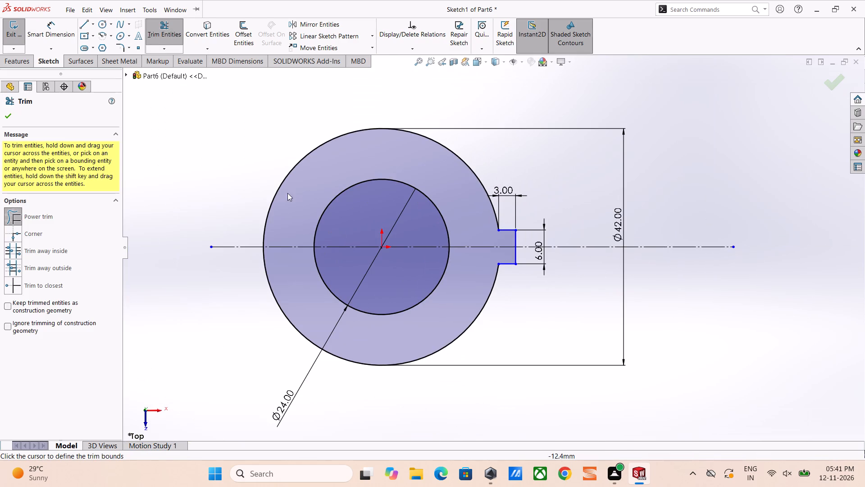
left_click(9, 115)
Sketch a slotted arm outline from the outer circle's top point, about 93 mm long with a slot about 58 mm deep, back to the lower circle.
scroll(347, 249, "up", 1)
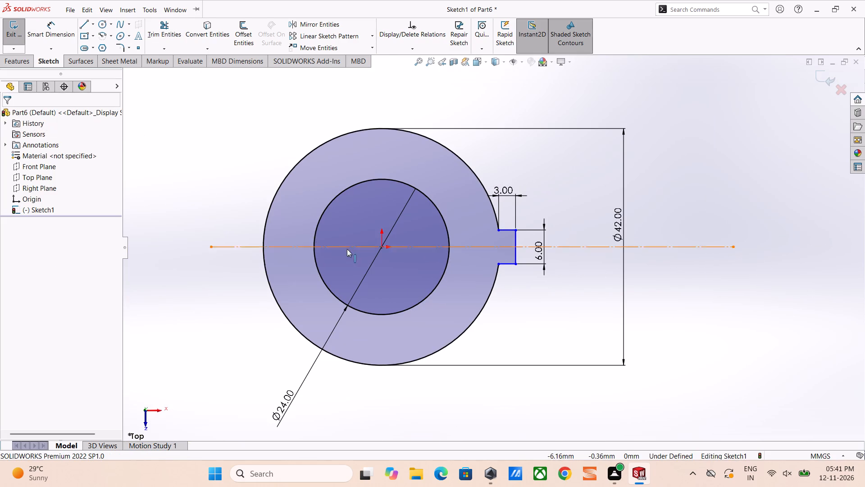
scroll(347, 249, "up", 1)
right_click_drag(494, 124, 405, 120)
scroll(438, 148, "up", 4)
left_click_drag(455, 207, 451, 207)
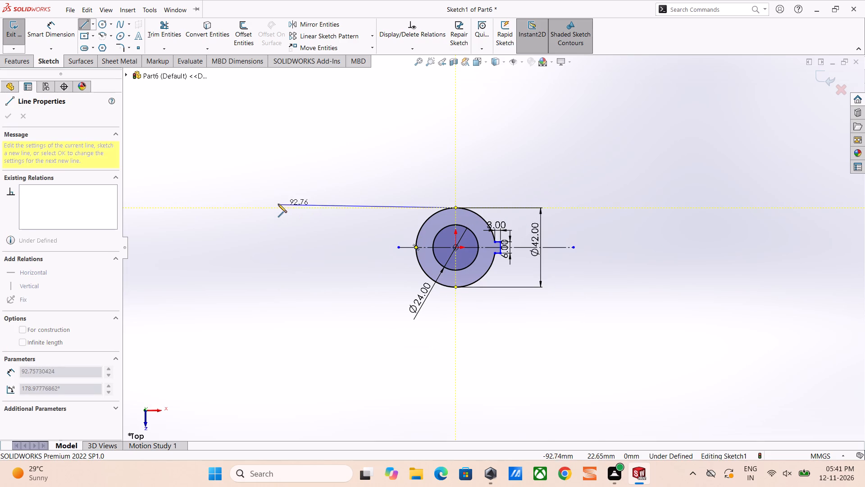
left_click(277, 204)
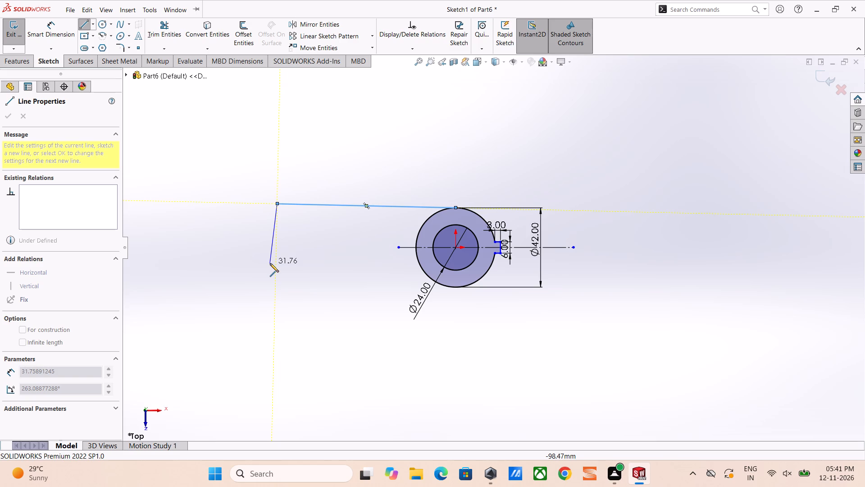
left_click(277, 237)
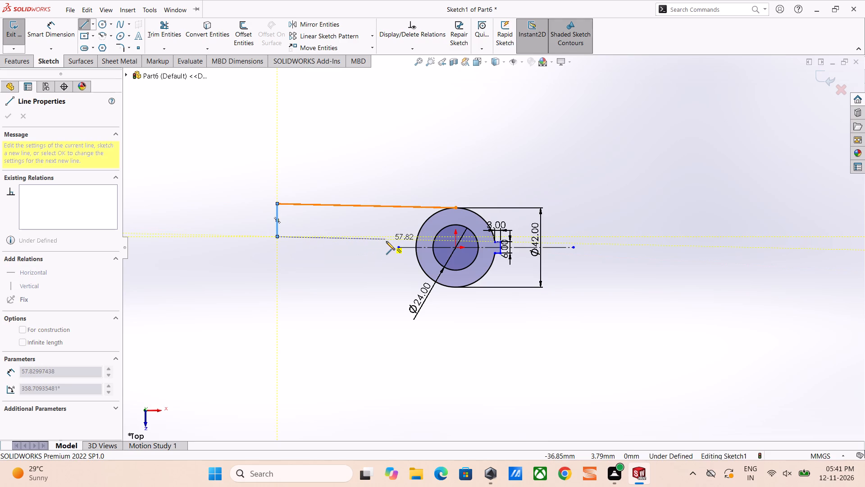
left_click(386, 241)
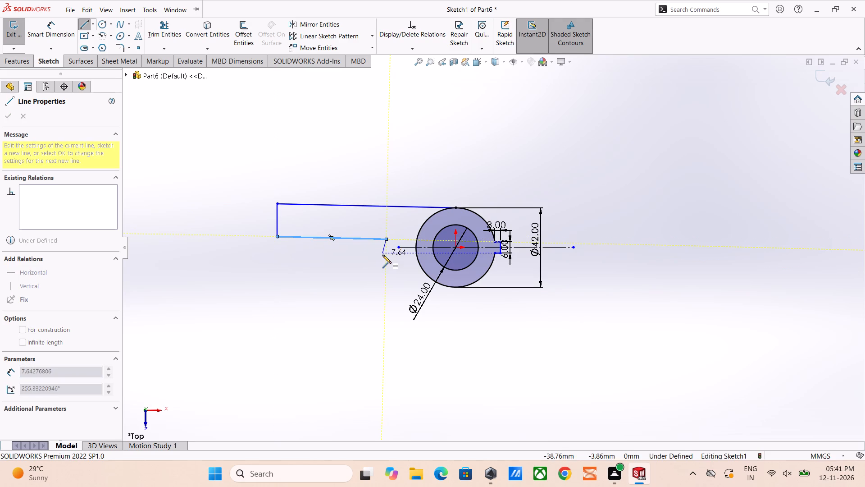
left_click(388, 261)
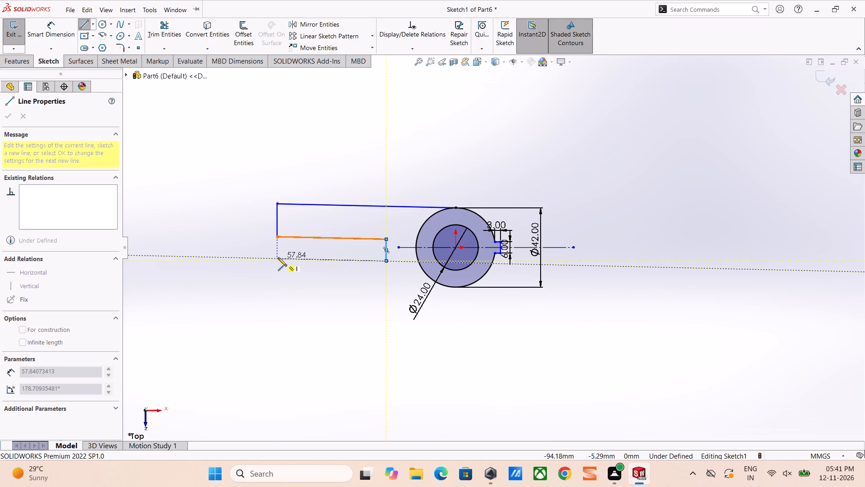
left_click(278, 257)
left_click(279, 275)
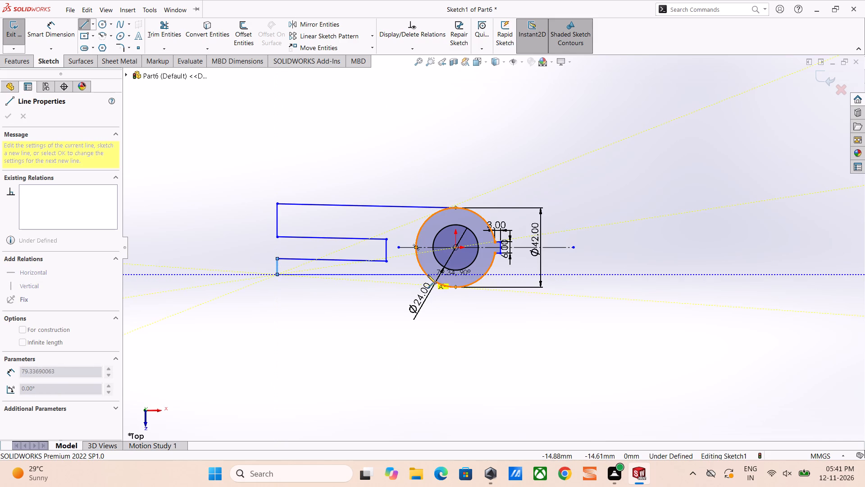
scroll(428, 275, "down", 4)
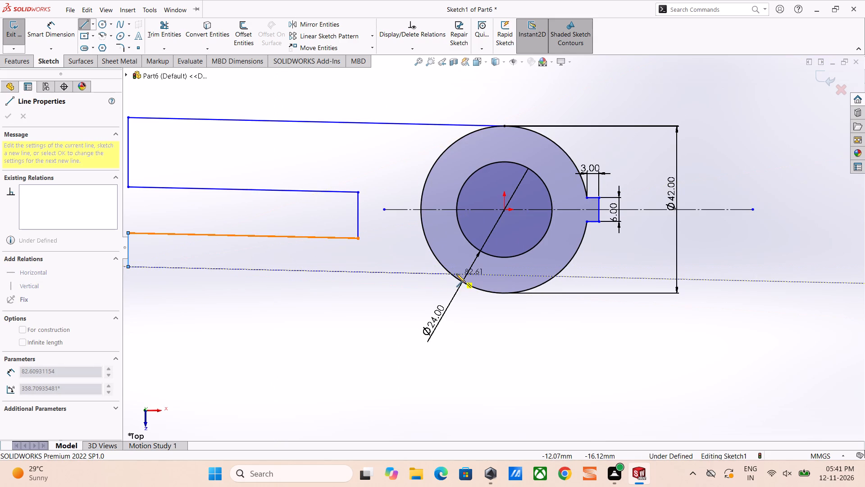
left_click(456, 274)
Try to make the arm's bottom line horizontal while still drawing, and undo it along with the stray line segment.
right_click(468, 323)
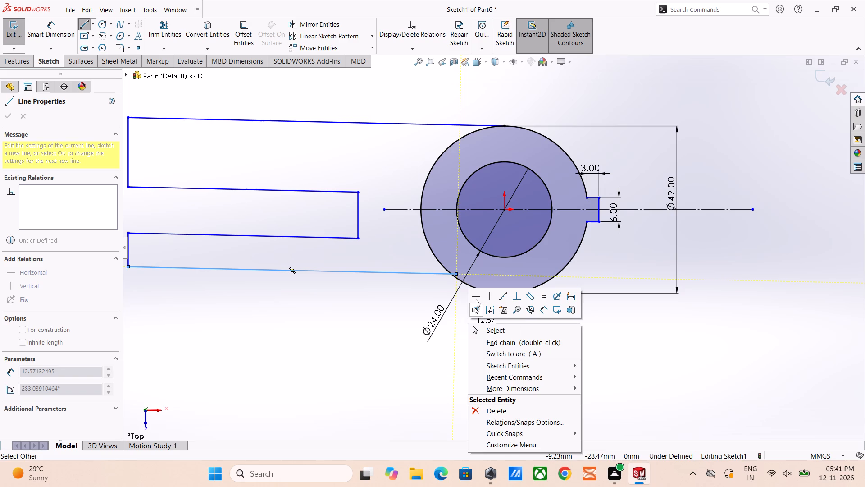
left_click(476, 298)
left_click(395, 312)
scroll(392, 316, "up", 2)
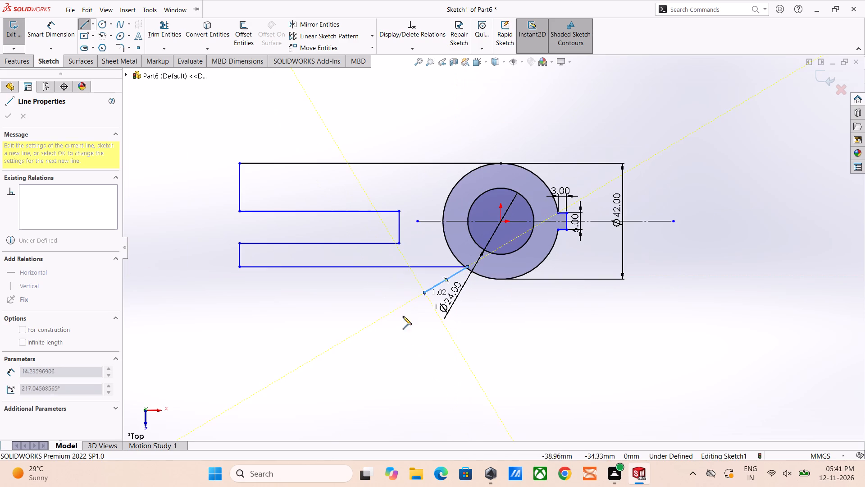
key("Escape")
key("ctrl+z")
Make the arm's bottom line and the slot's upper line horizontal, and the slot's closed end line vertical.
scroll(332, 254, "down", 1)
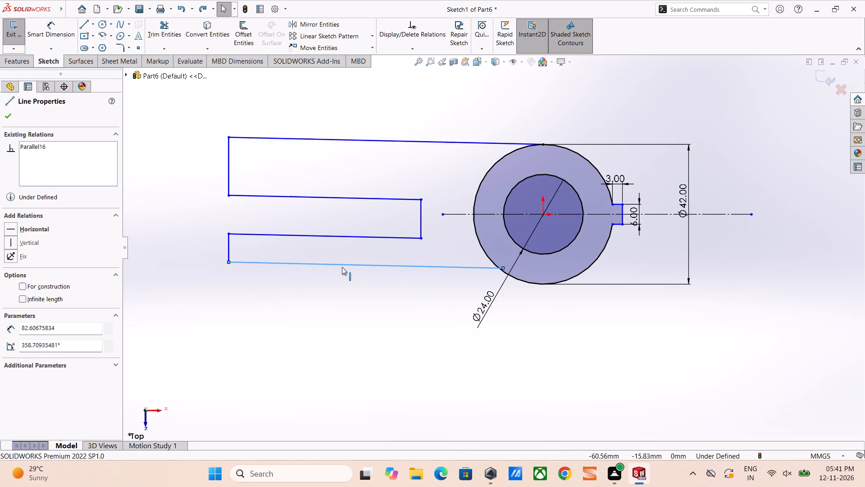
left_click(342, 267)
left_click(365, 228)
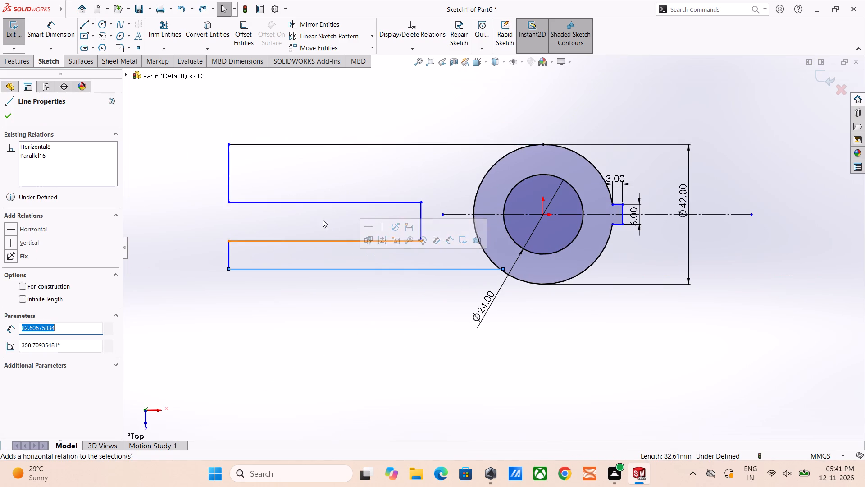
key("Escape")
left_click(341, 203)
left_click(369, 162)
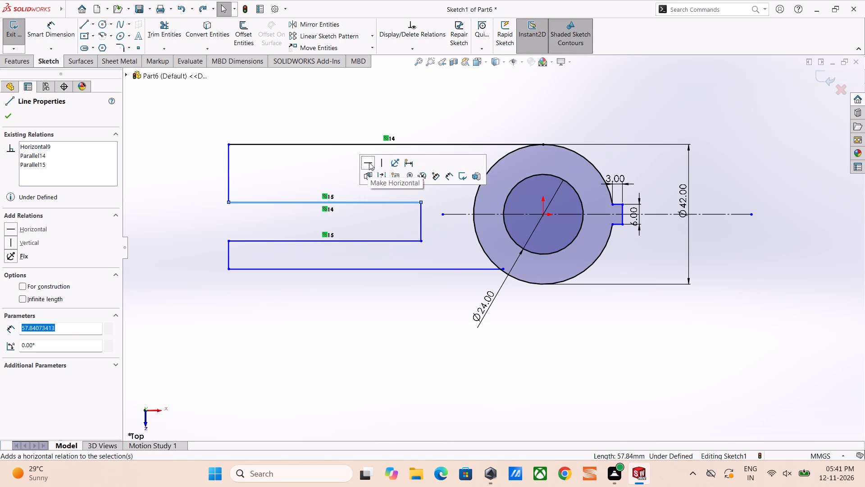
left_click(355, 227)
left_click(420, 217)
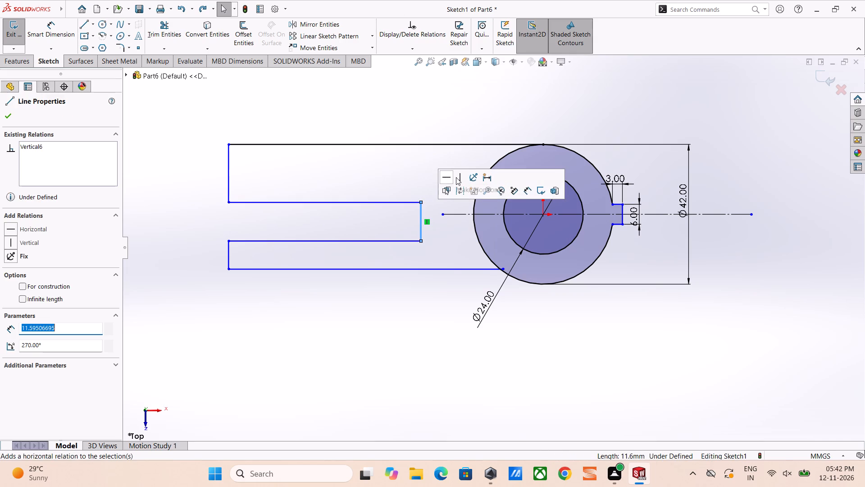
left_click(458, 177)
scroll(292, 226, "up", 1)
left_click(282, 292)
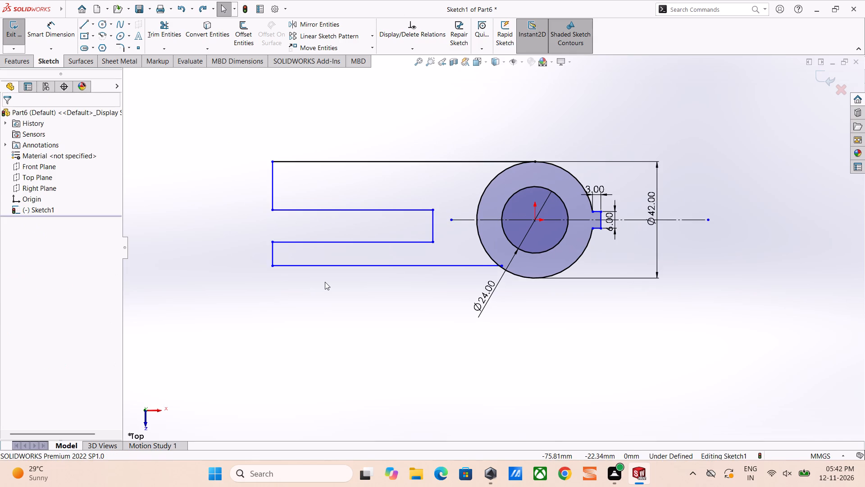
Dimension the arm width between its top and bottom lines to 24 mm.
scroll(325, 282, "up", 2)
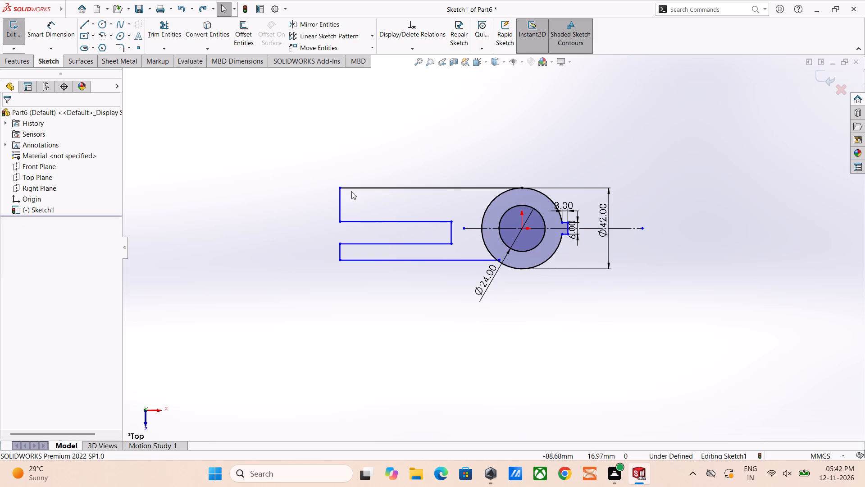
right_click_drag(351, 185, 353, 144)
right_click_drag(356, 163, 357, 120)
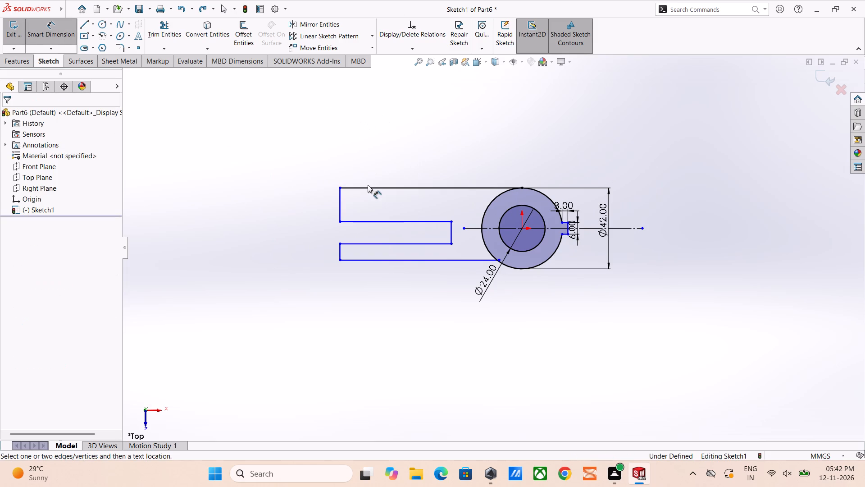
left_click(369, 187)
left_click(384, 260)
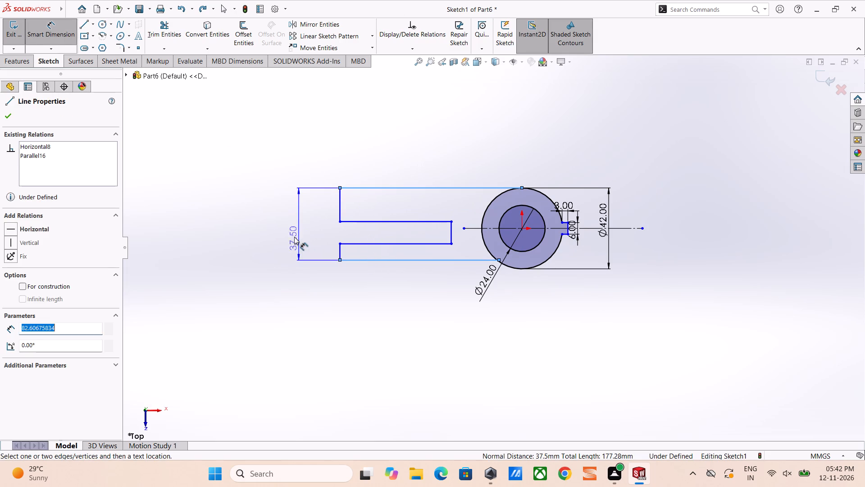
left_click(287, 234)
type("24")
key("Return")
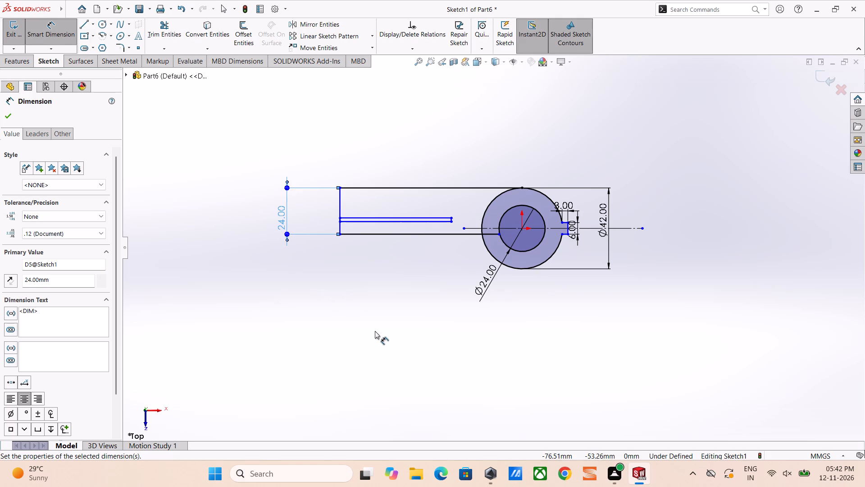
Dimension the slot width between its two long lines to 4 mm.
left_click(363, 224)
left_click(364, 217)
left_click(324, 214)
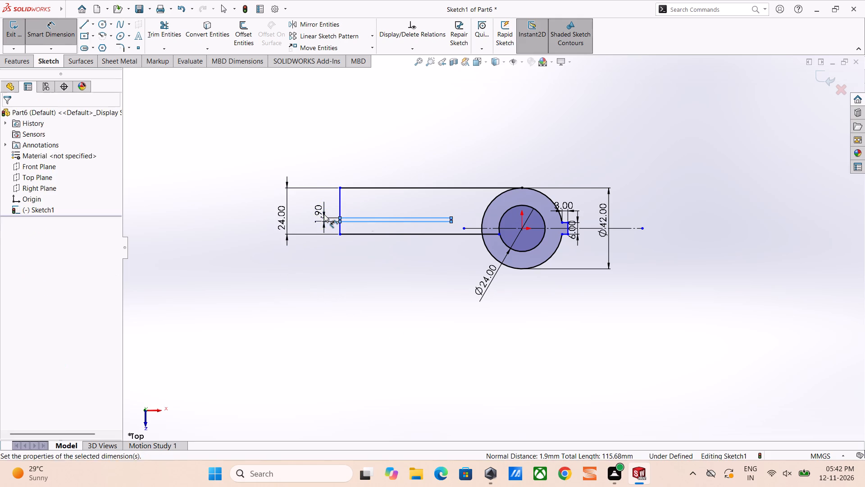
key("4")
key("Return")
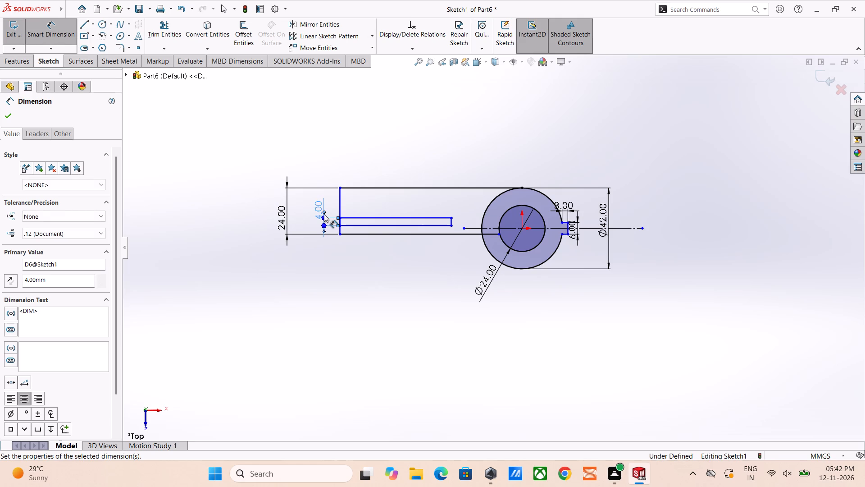
Trim the arm's end line between the two slot lines so the slot opens at the free end.
scroll(353, 241, "down", 9)
key("Escape")
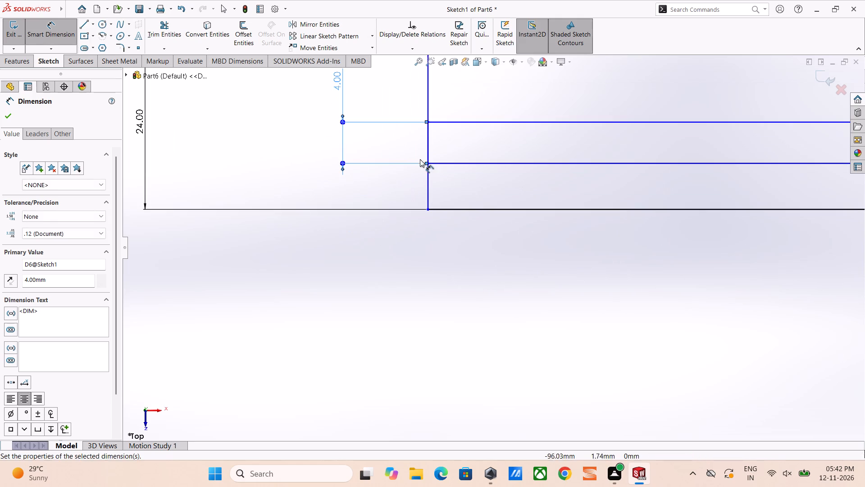
left_click(431, 148)
key("Escape")
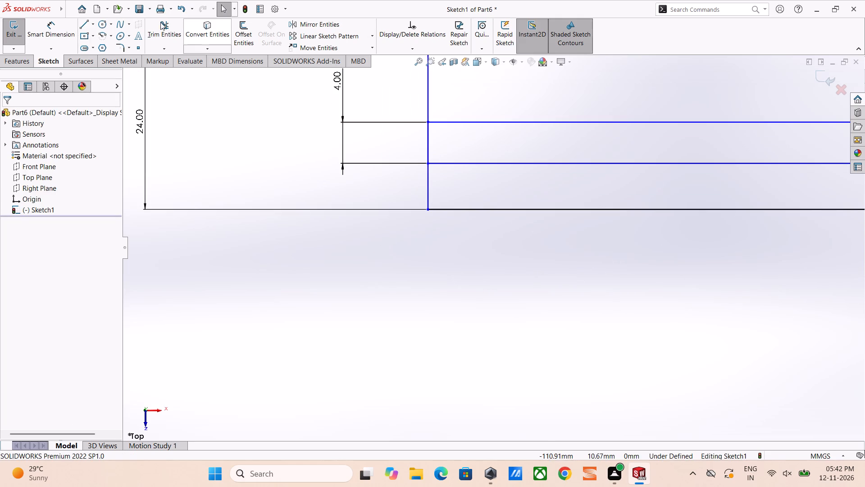
left_click(160, 21)
left_click_drag(485, 145, 385, 142)
scroll(426, 151, "up", 4)
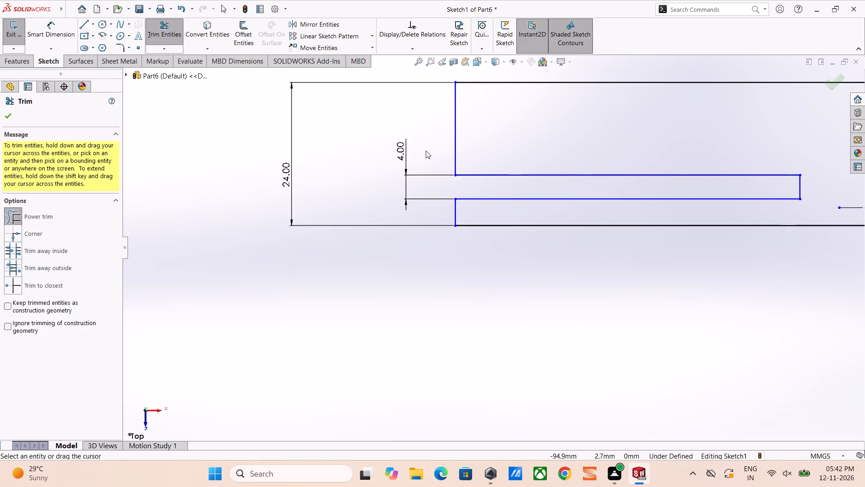
key("Escape")
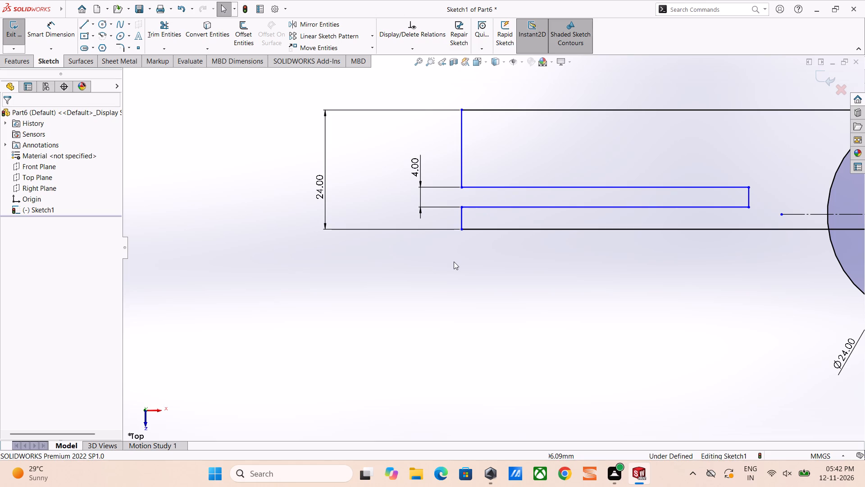
key("Escape")
Dimension the end line of the arm's upper prong to 10 mm.
scroll(469, 242, "up", 5)
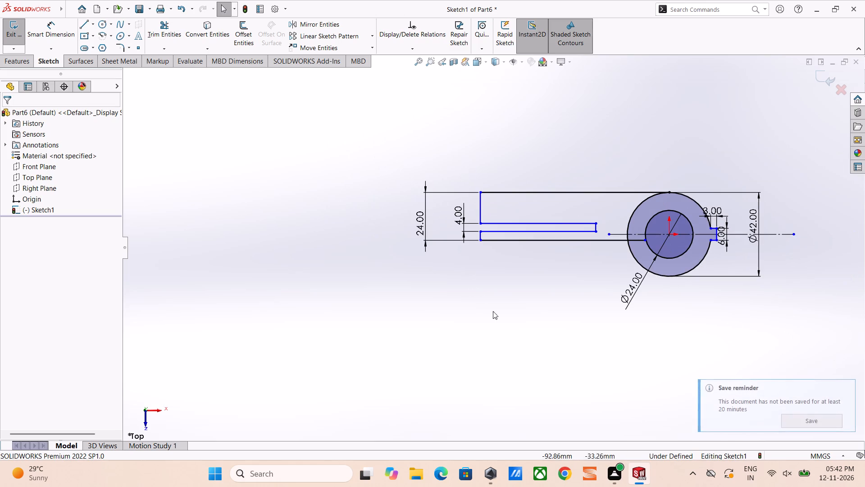
right_click_drag(489, 320, 362, 313)
right_click_drag(469, 374, 456, 190)
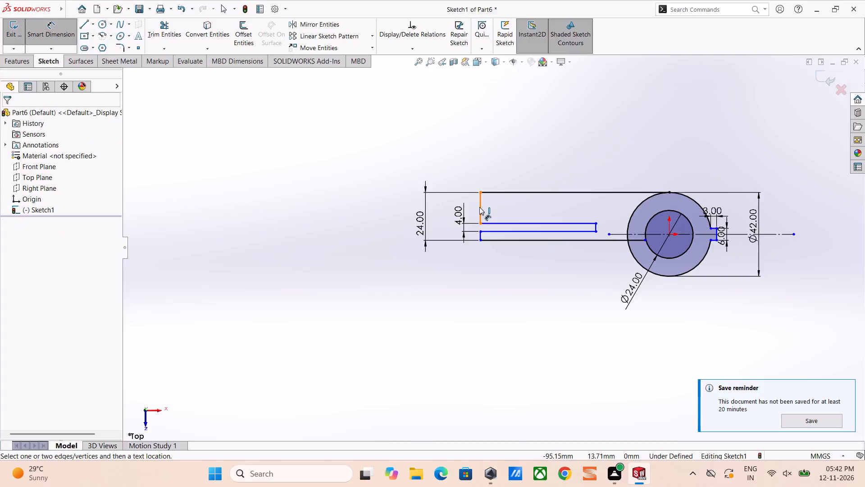
left_click_drag(479, 207, 473, 205)
left_click(447, 202)
type("10")
key("Return")
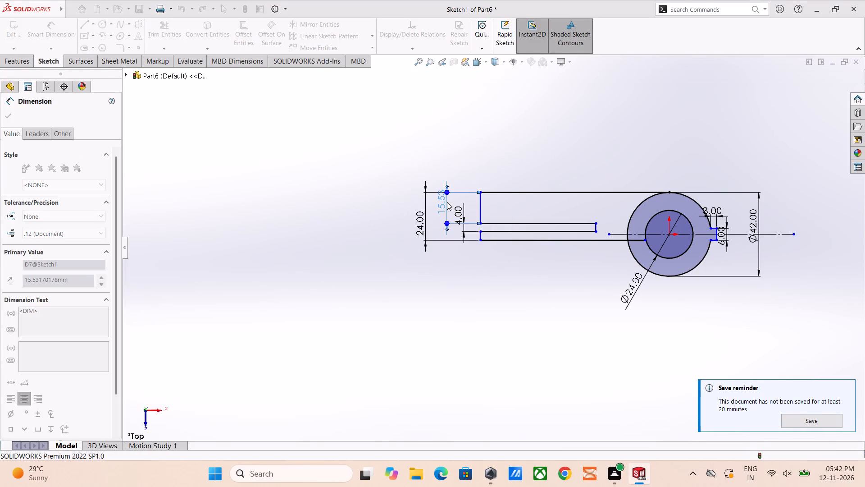
key("Escape")
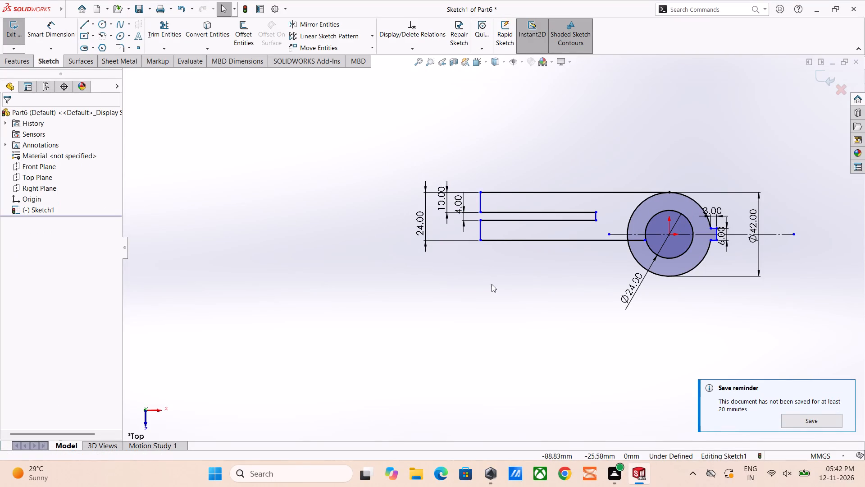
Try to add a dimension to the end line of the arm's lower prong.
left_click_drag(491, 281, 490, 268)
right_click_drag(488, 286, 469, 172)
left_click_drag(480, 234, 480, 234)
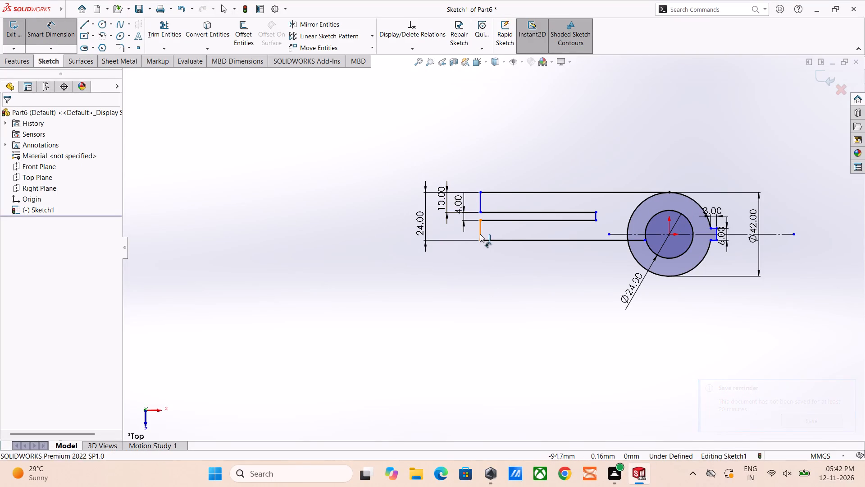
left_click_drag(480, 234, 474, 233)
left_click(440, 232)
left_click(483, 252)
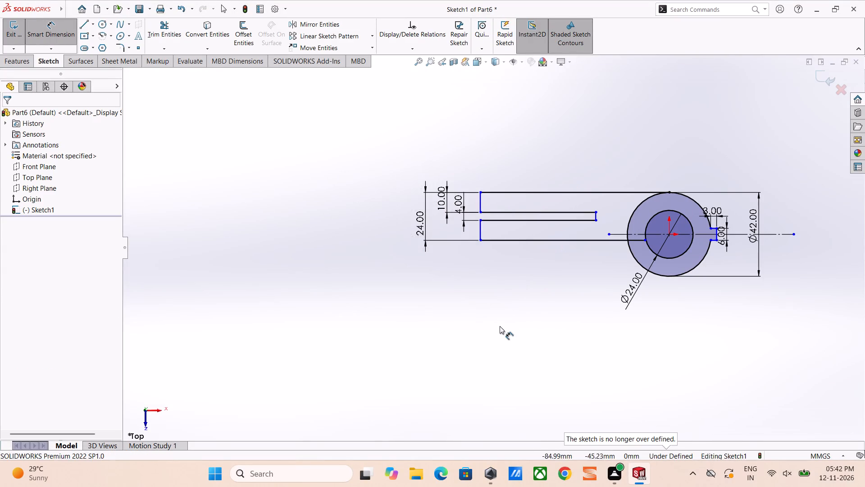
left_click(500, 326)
Draw a vertical line about 111 mm long through the hub centre and make it construction geometry.
scroll(510, 263, "up", 2)
scroll(509, 266, "down", 2)
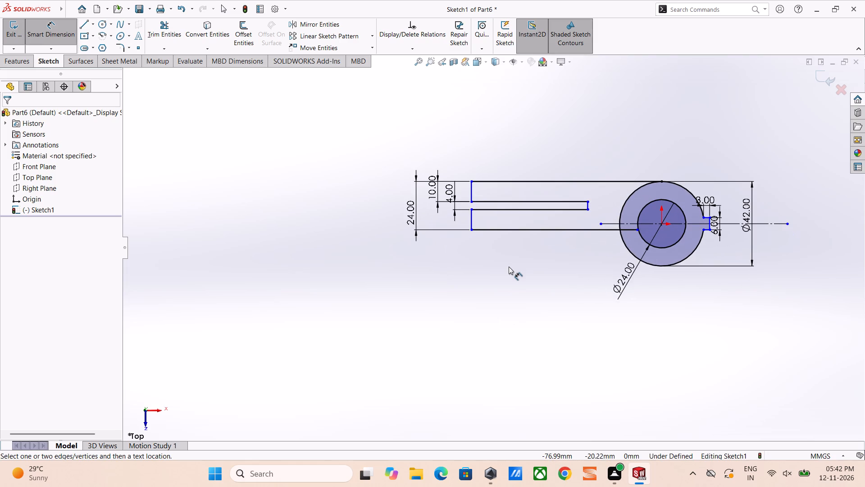
right_click_drag(596, 357, 507, 336)
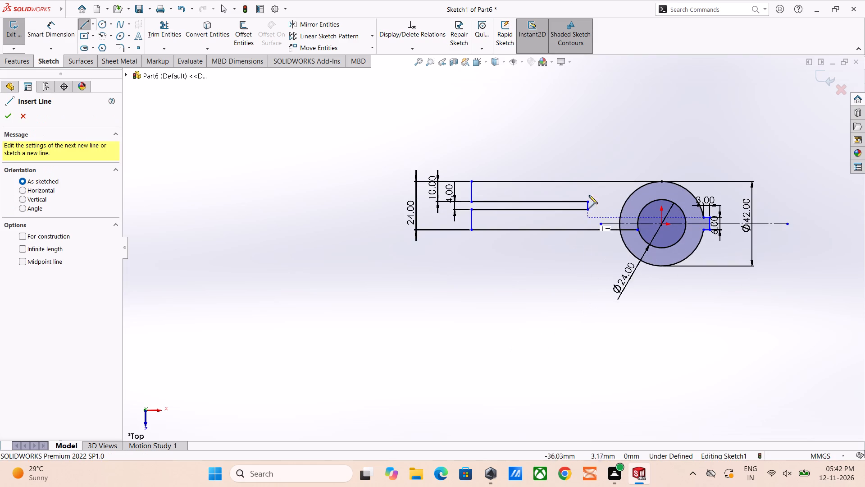
left_click(662, 126)
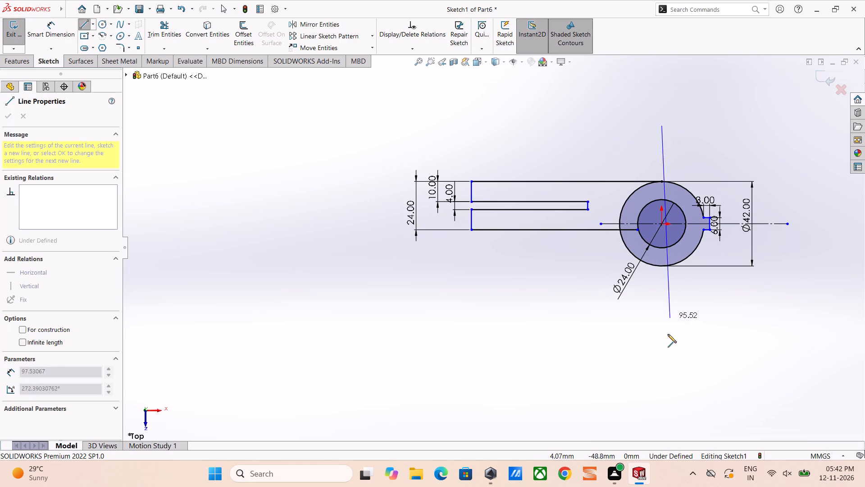
left_click(660, 349)
right_click(660, 349)
left_click(682, 335)
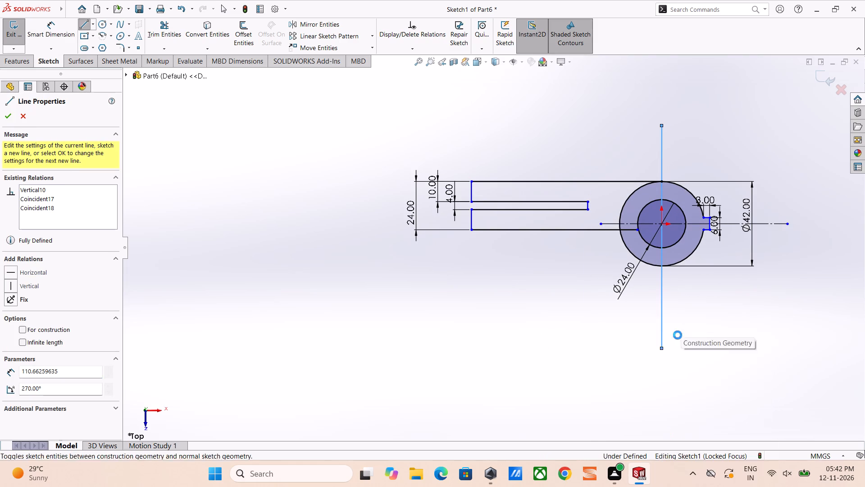
Sketch a circle over the arm's slot and dimension its diameter to 12 mm.
scroll(557, 264, "down", 3)
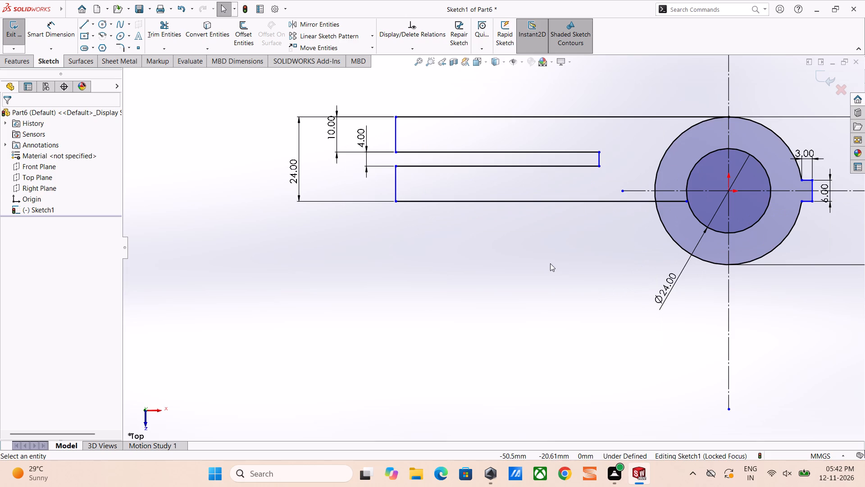
right_click_drag(519, 252, 489, 241)
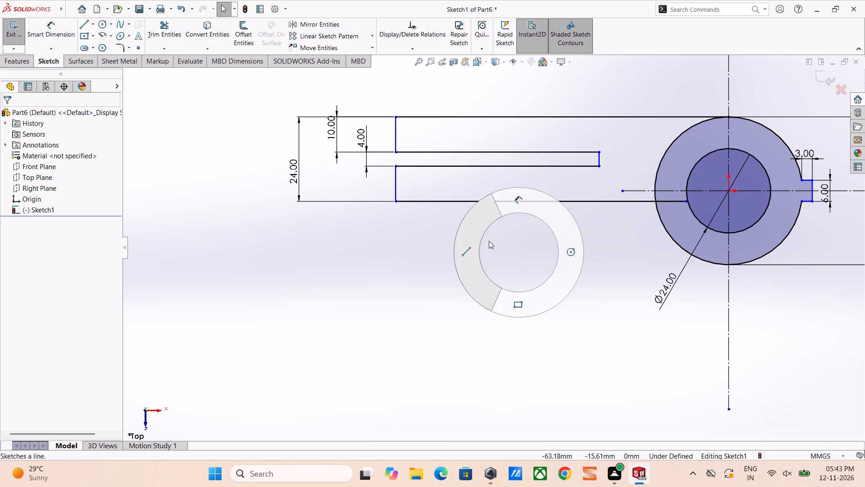
right_click_drag(489, 241, 592, 255)
left_click(495, 158)
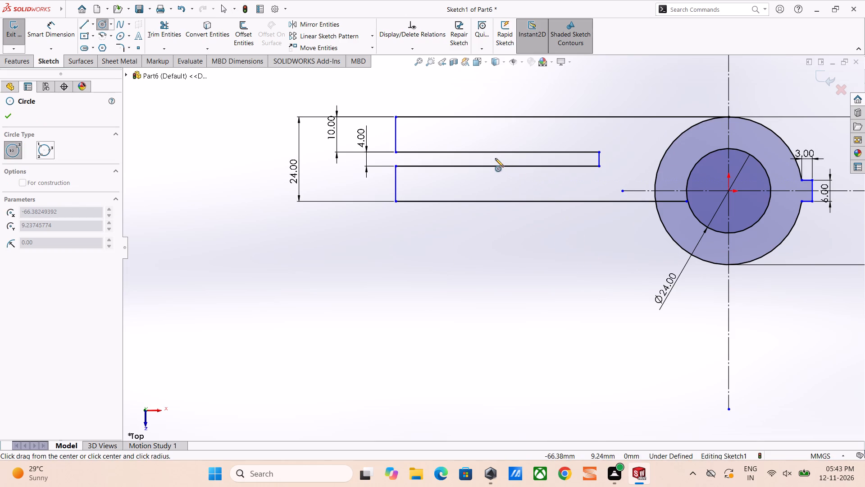
left_click(513, 176)
right_click_drag(525, 270, 514, 208)
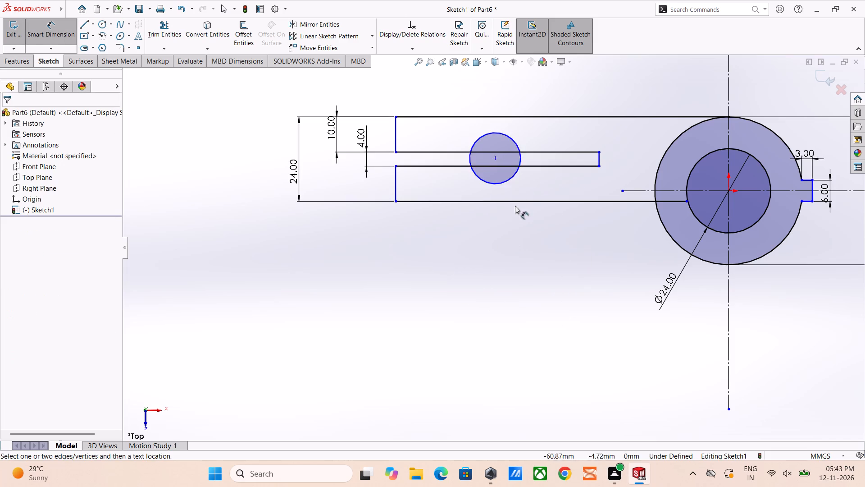
left_click(516, 142)
left_click(521, 93)
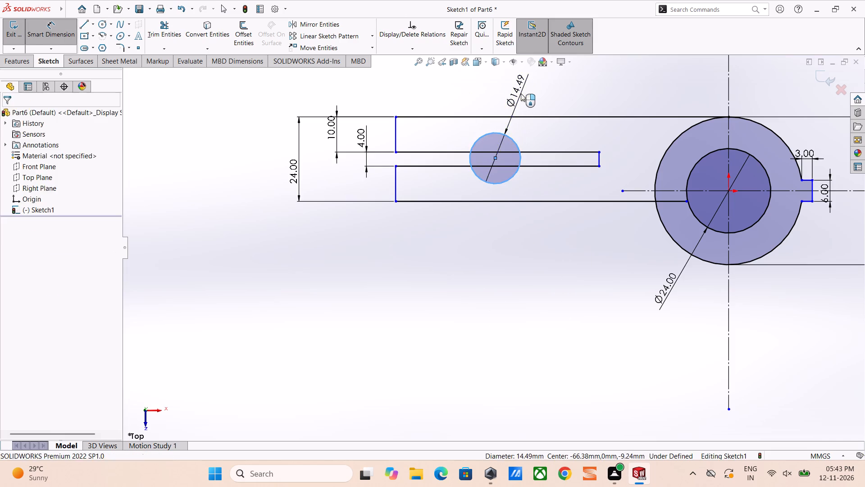
type("12")
key("Return")
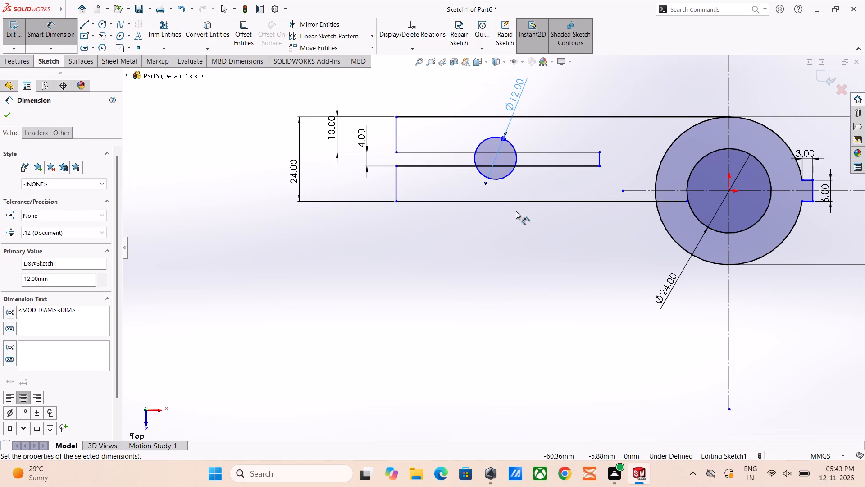
Dimension the horizontal distance from the slot circle's centre to the hub centre as 55 mm.
left_click(495, 159)
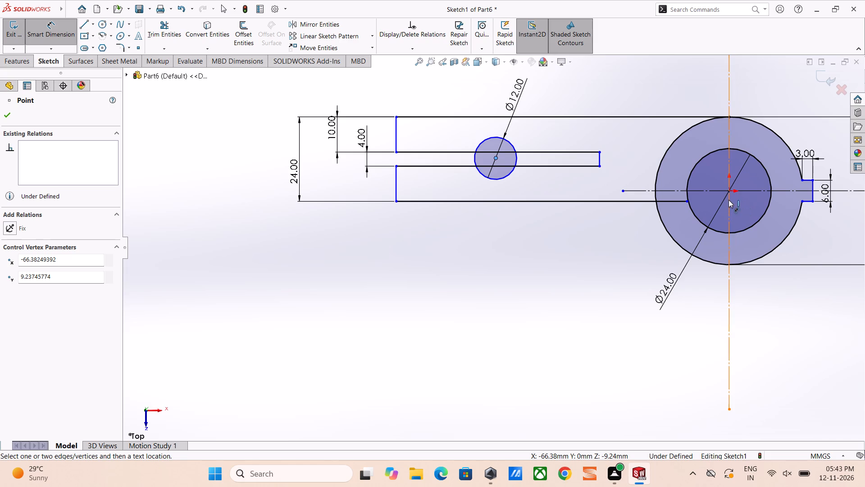
left_click(730, 191)
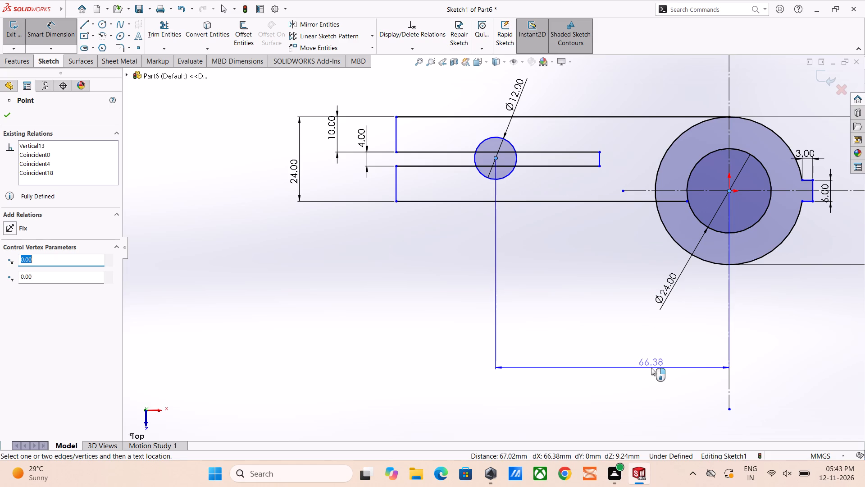
left_click(655, 327)
type("55")
key("Return")
key("3")
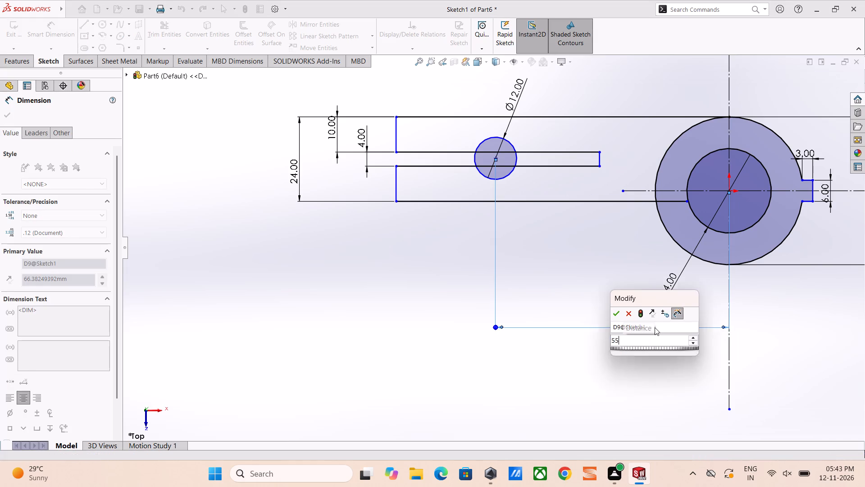
Dimension the distance from the lower prong's end line to the vertical hub centreline as 20 mm.
left_click(395, 193)
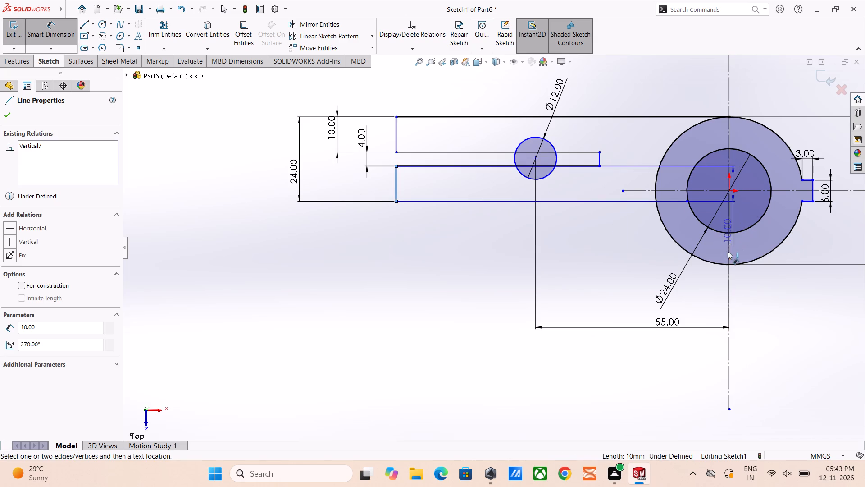
left_click(727, 252)
left_click(561, 394)
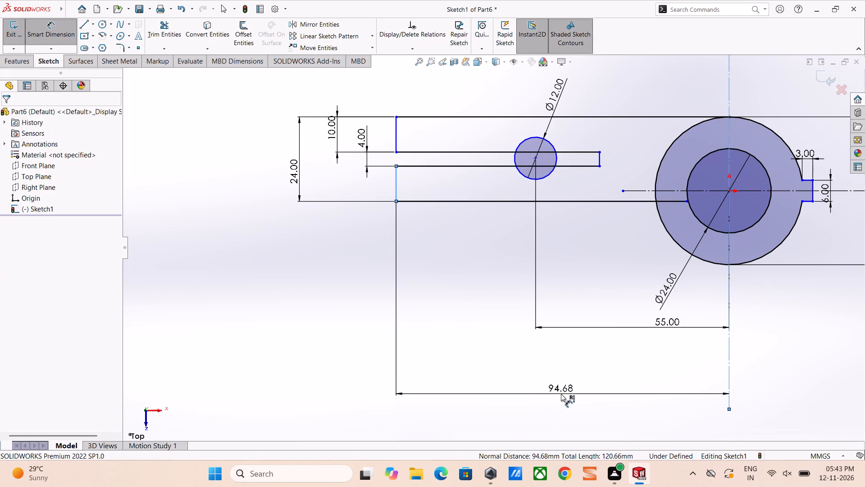
type("20")
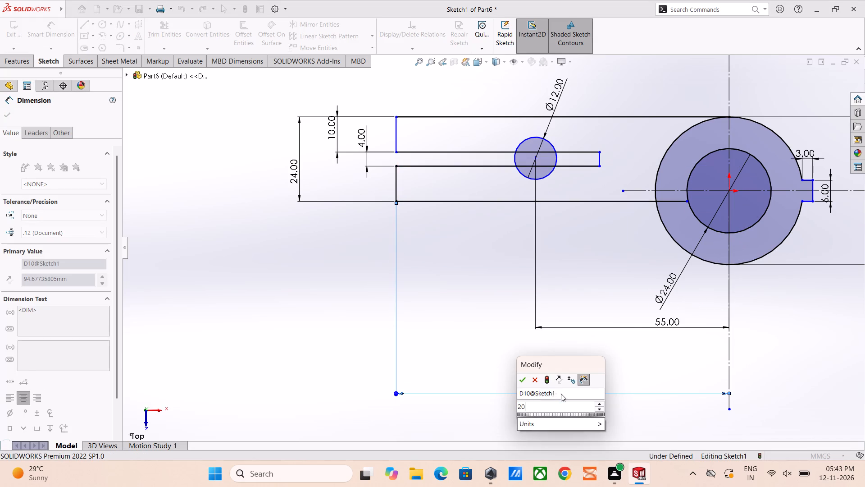
key("Return")
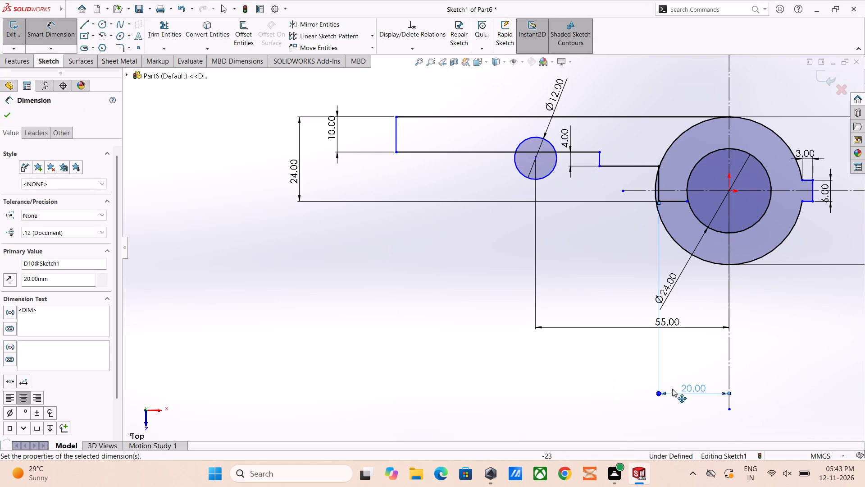
Set the distance between the lower prong's end line and the vertical hub centreline to 80 mm.
double_click(695, 386)
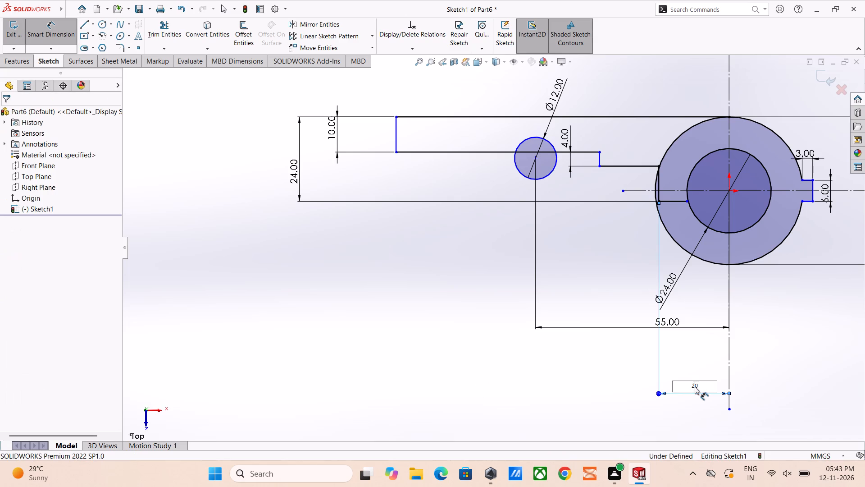
key("ctrl+a")
type("80")
key("Return")
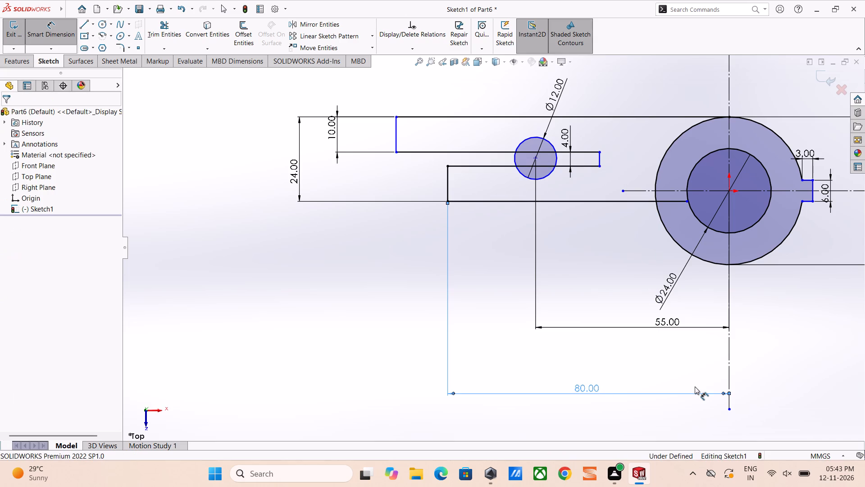
key("Escape")
key("Escape")
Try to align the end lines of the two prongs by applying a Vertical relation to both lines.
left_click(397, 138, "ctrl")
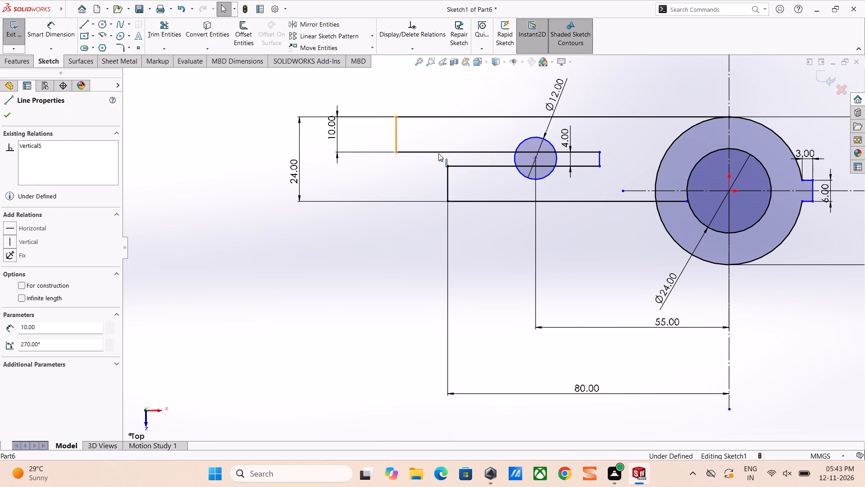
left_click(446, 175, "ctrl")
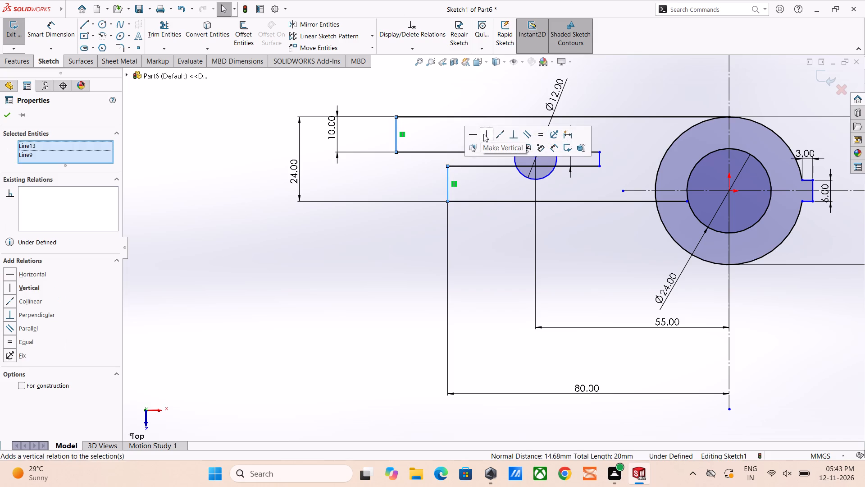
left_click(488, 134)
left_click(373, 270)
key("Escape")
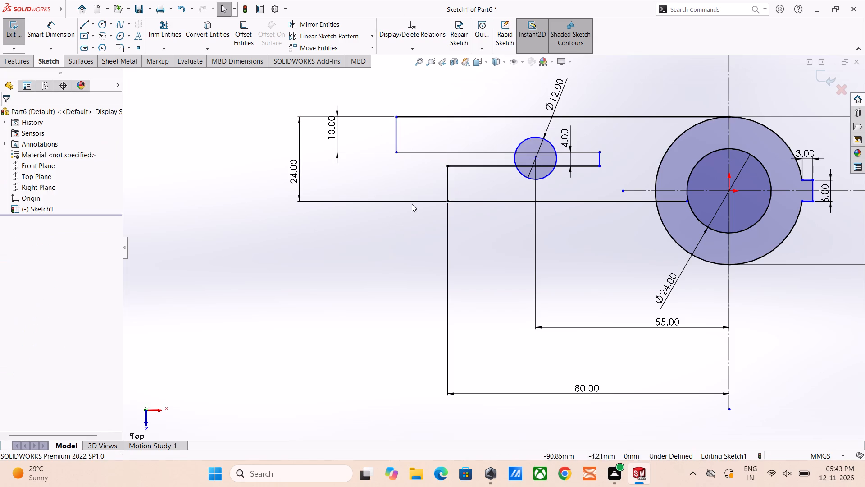
Add a Vertical relation between the slot-side end corners of the two prongs so their free ends line up.
left_click(447, 167, "ctrl")
left_click(395, 152, "ctrl")
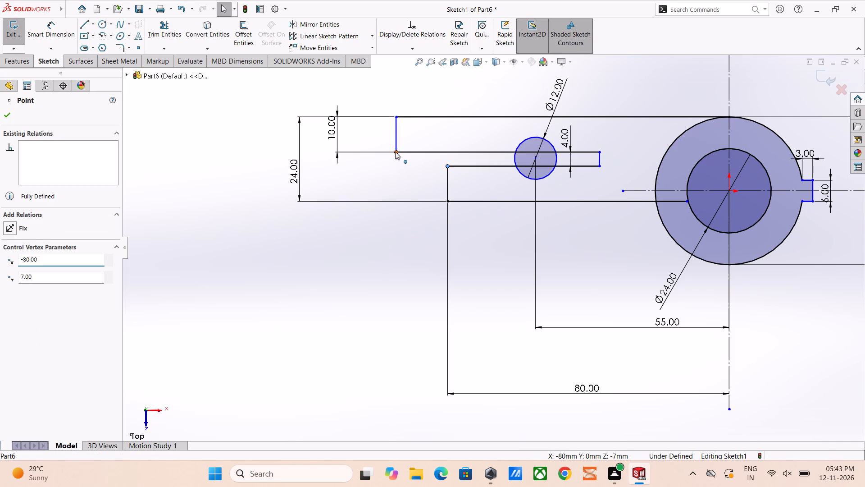
left_click(438, 113)
left_click(408, 276)
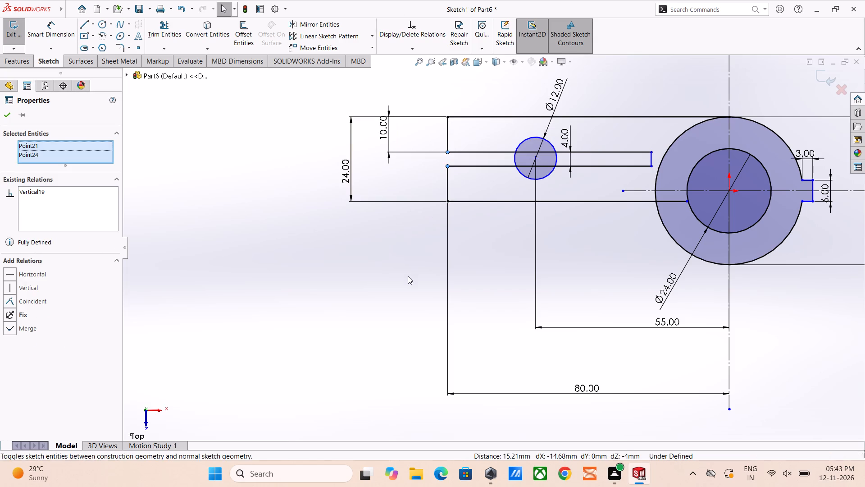
key("Escape")
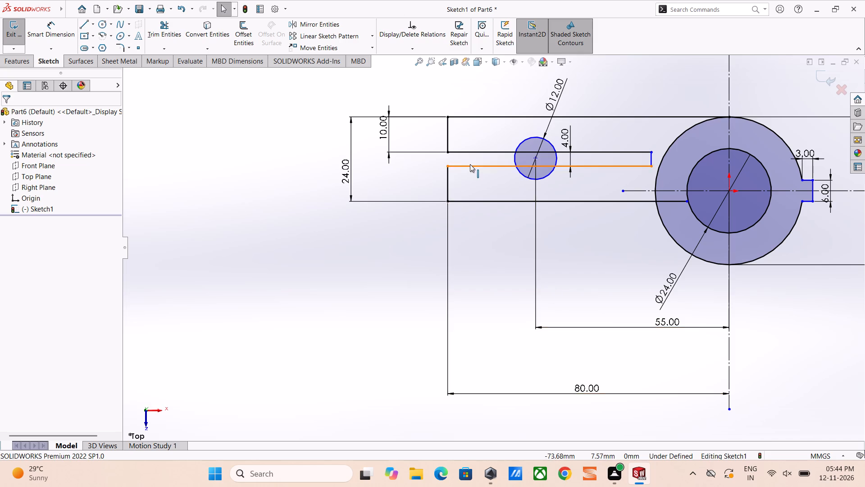
Dimension the slot's length from the upper prong's end line to the slot's closed end as 40 mm.
scroll(470, 164, "up", 4)
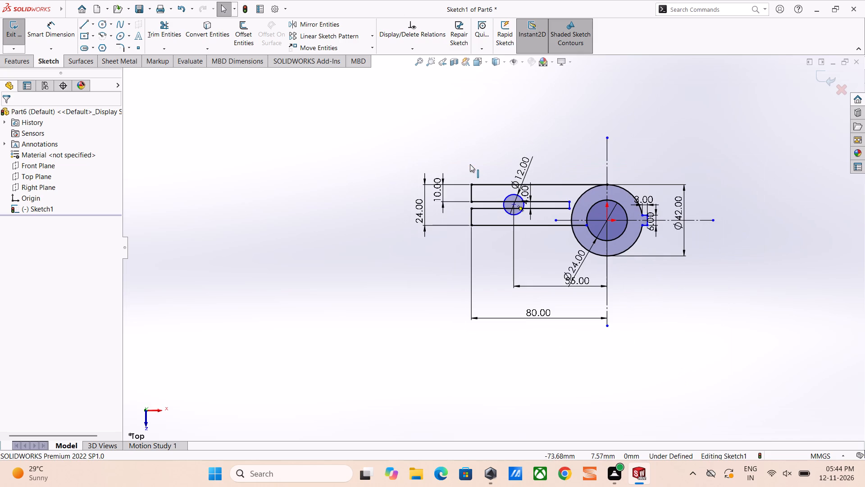
right_click_drag(477, 176, 470, 124)
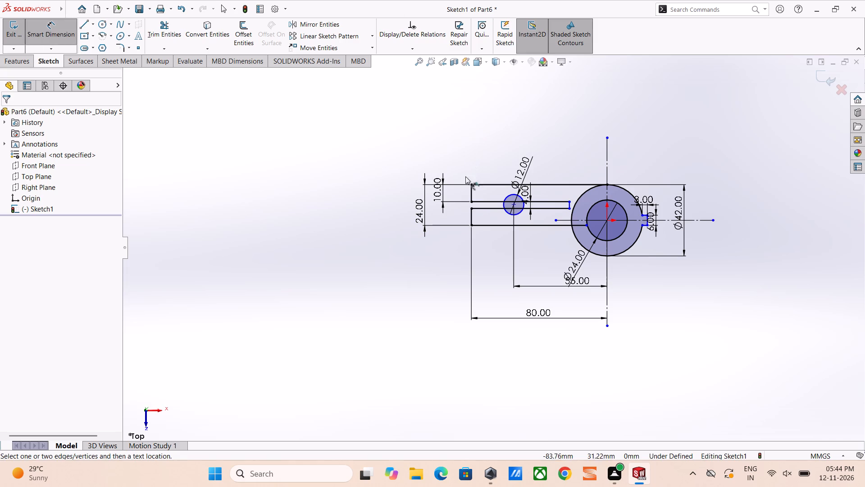
left_click(472, 189)
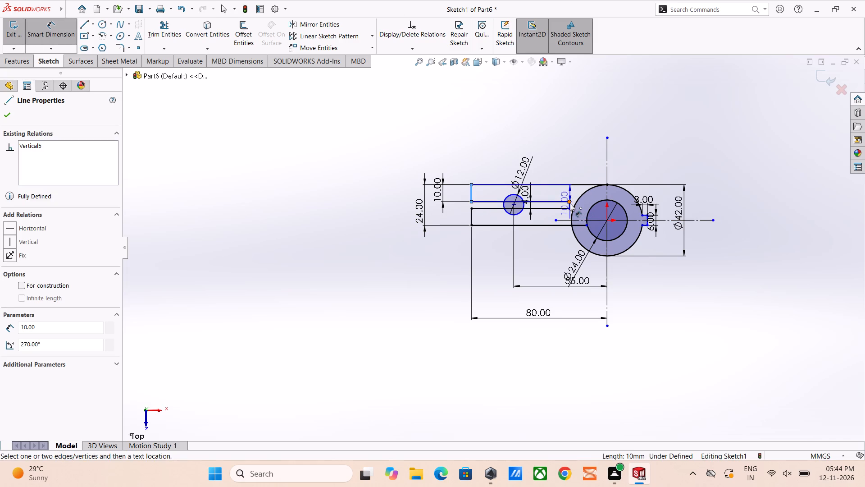
left_click(570, 203)
left_click(524, 139)
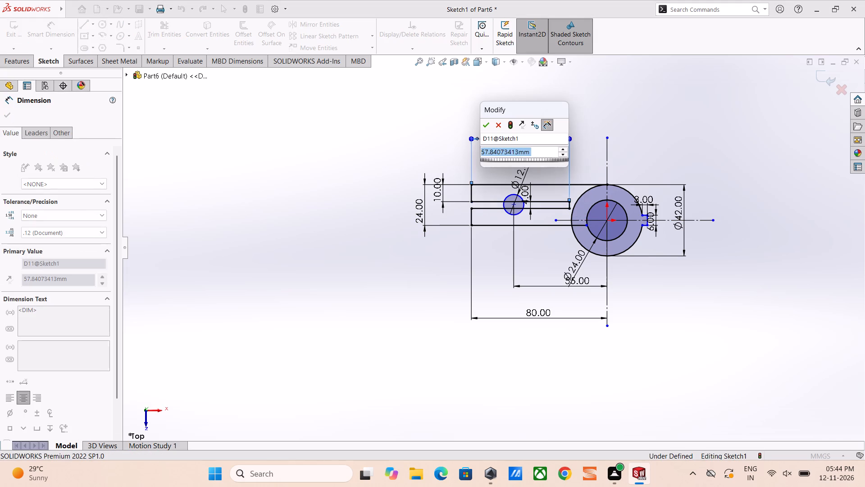
type("40")
key("Return")
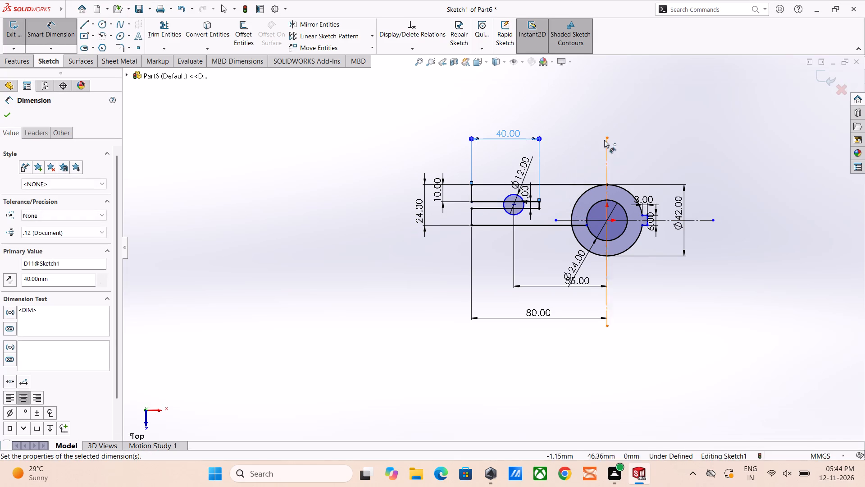
left_click(582, 137)
Add a Horizontal relation between the midpoint of the slot's closed end line and the centre of the 12 mm circle.
scroll(524, 220, "down", 3)
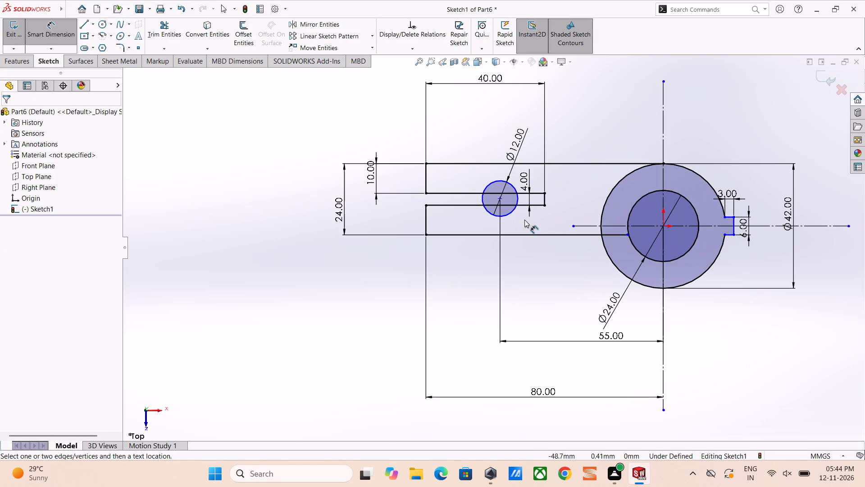
scroll(524, 220, "down", 5)
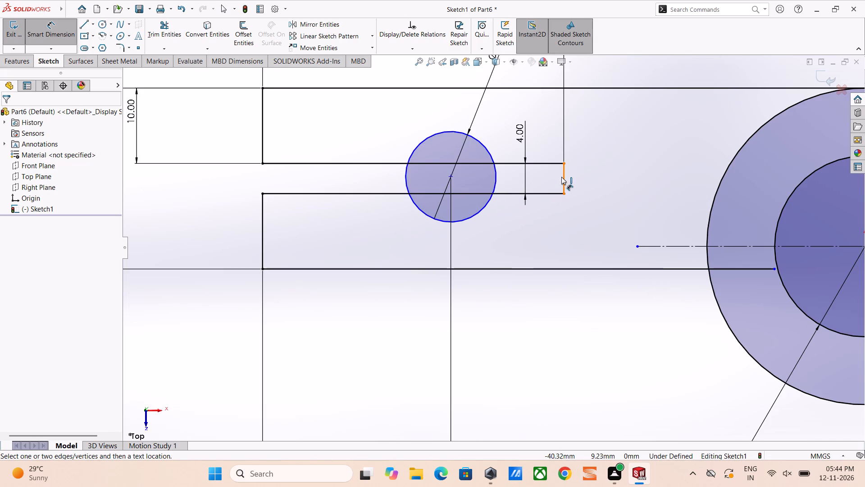
key("Escape")
key("Escape")
key("Escape")
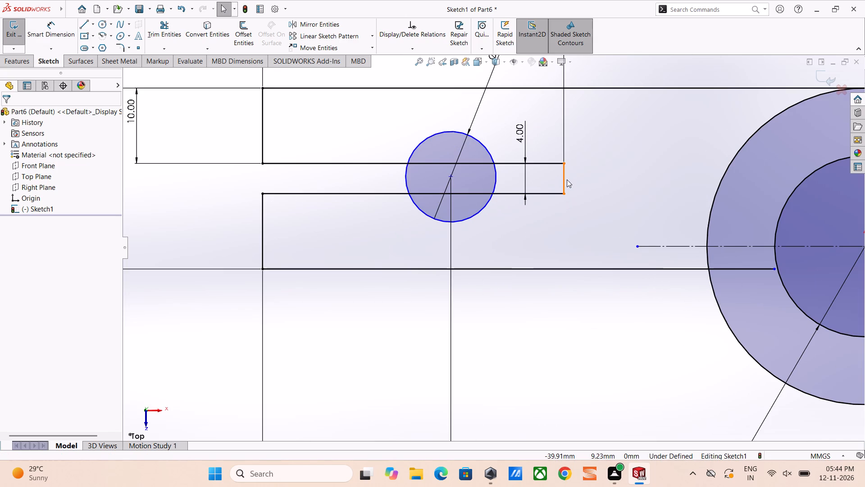
left_click(564, 177, "ctrl")
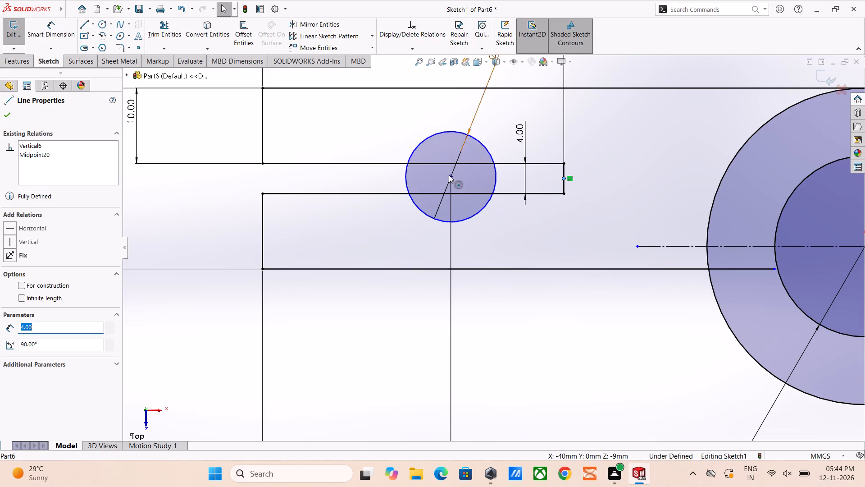
left_click(450, 177, "ctrl")
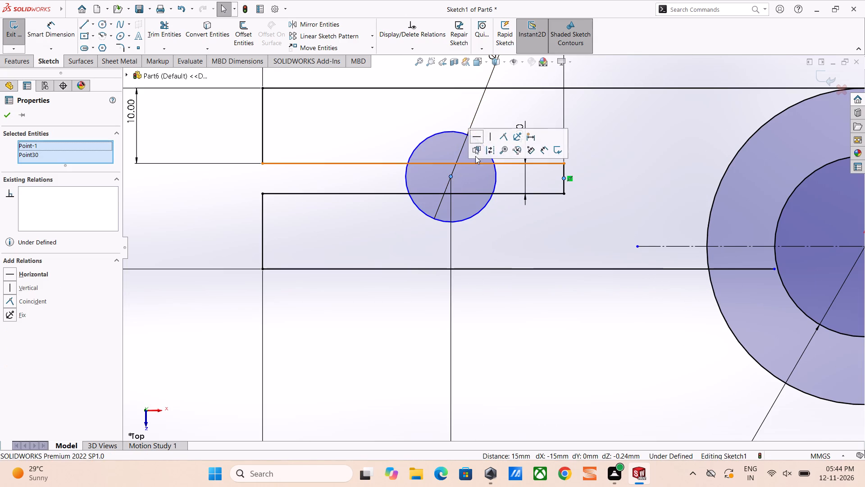
left_click(477, 135)
left_click(511, 233)
Add a Horizontal relation between the midpoint of the key's outer end line and the hub centre.
scroll(506, 231, "up", 6)
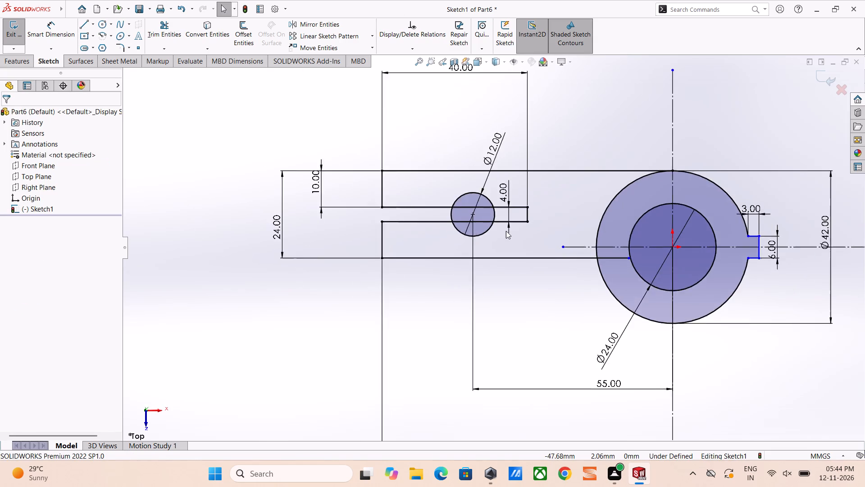
scroll(506, 231, "up", 1)
scroll(666, 258, "down", 3)
scroll(623, 245, "down", 4)
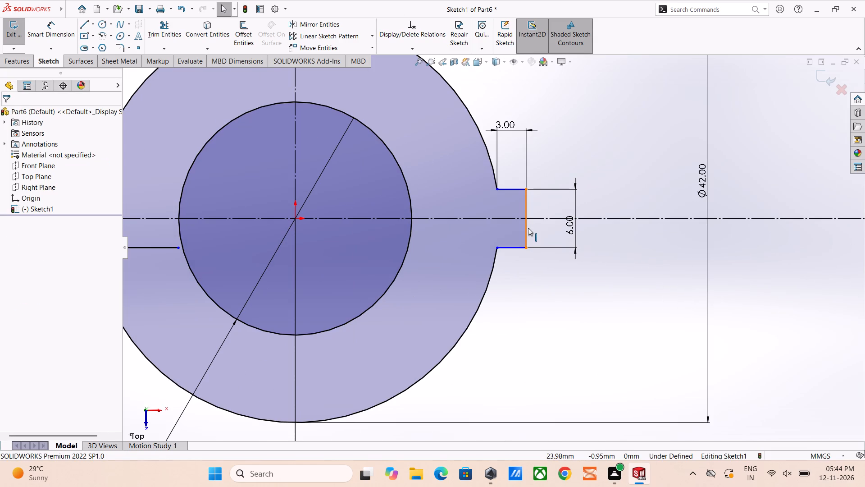
left_click(528, 220, "ctrl")
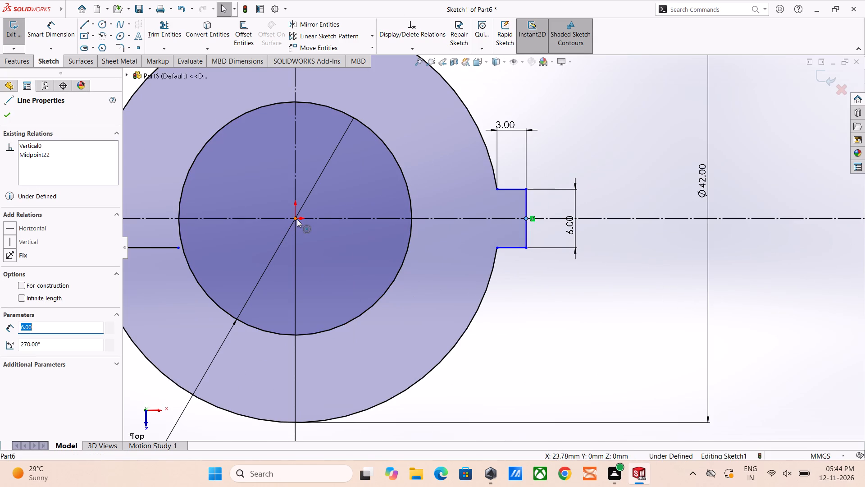
left_click(296, 218, "ctrl")
left_click(328, 178)
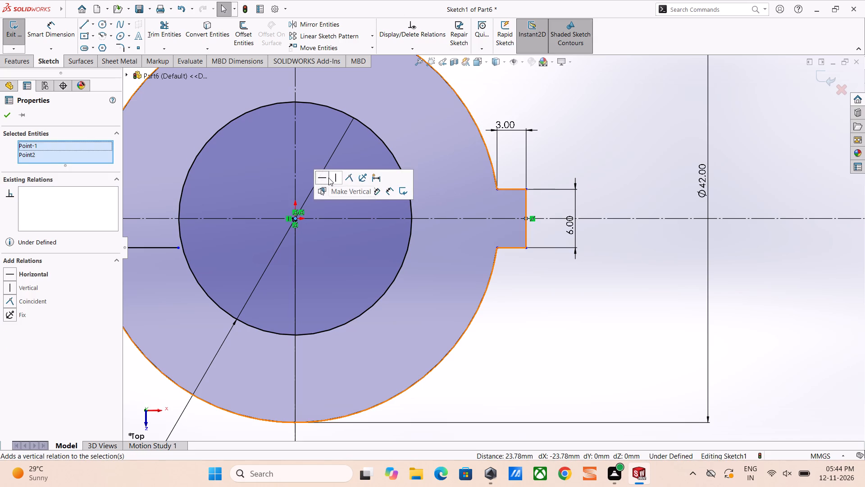
Examine the key, hub and slotted arm for sketch lines that are still under defined or overlapping.
left_click(644, 309)
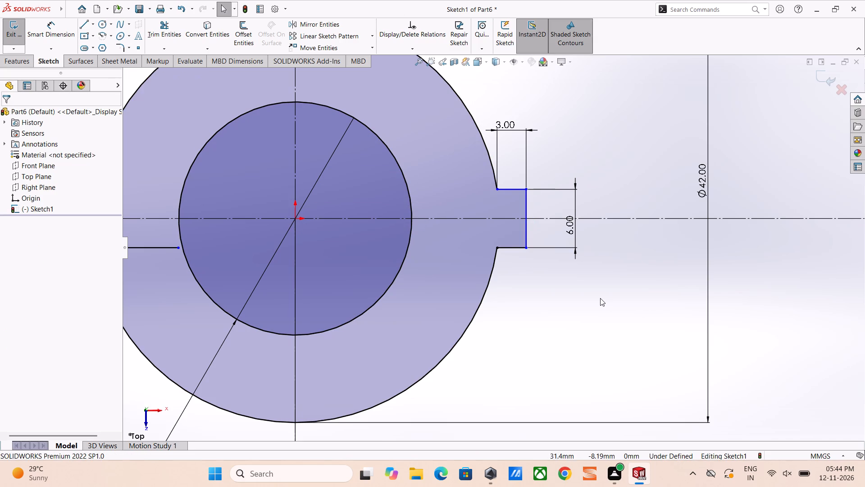
scroll(600, 298, "up", 4)
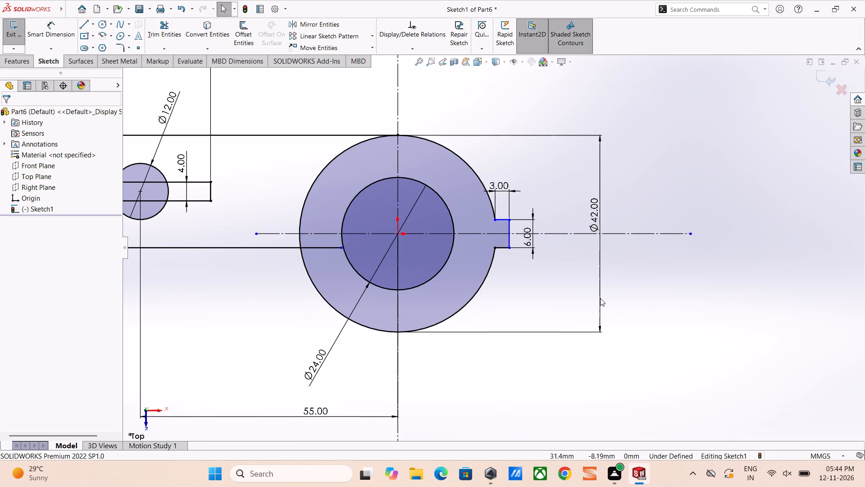
scroll(469, 184, "down", 4)
scroll(469, 184, "up", 2)
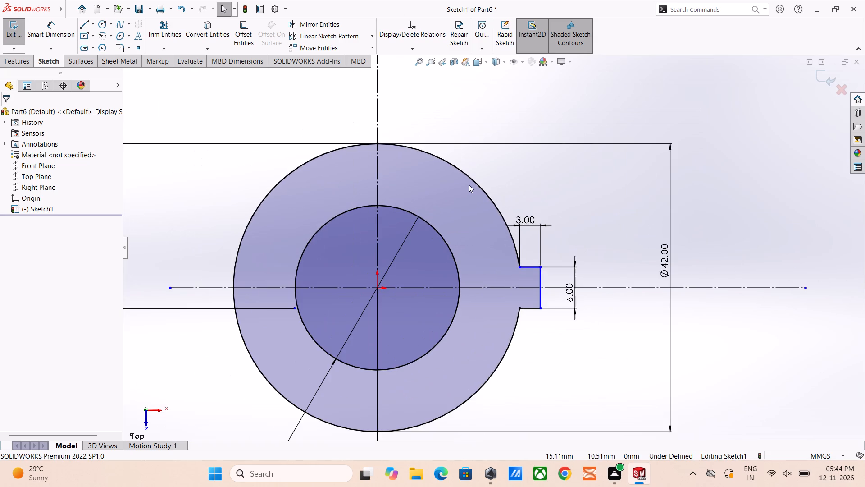
scroll(428, 173, "up", 2)
scroll(505, 240, "down", 5)
scroll(535, 297, "down", 3)
scroll(486, 268, "up", 1)
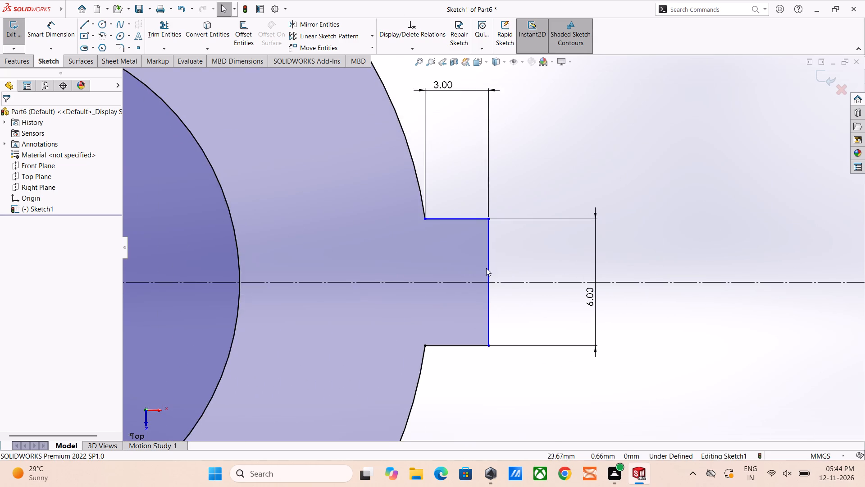
scroll(486, 268, "up", 4)
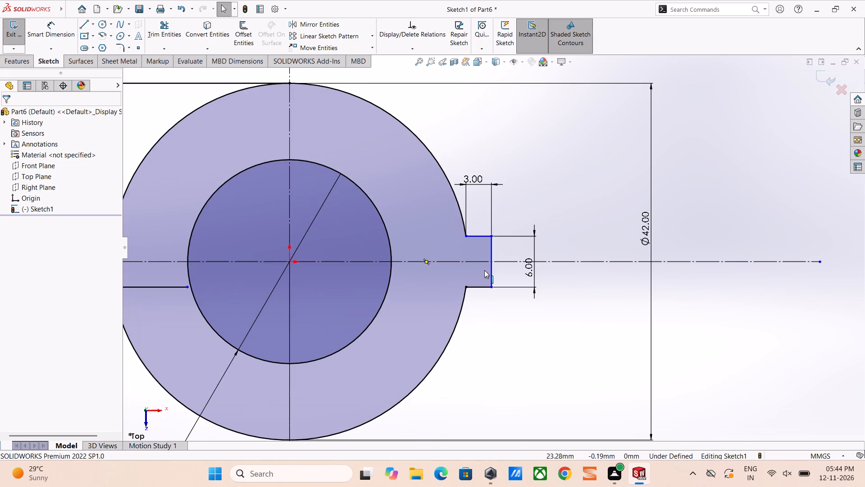
scroll(498, 271, "down", 1)
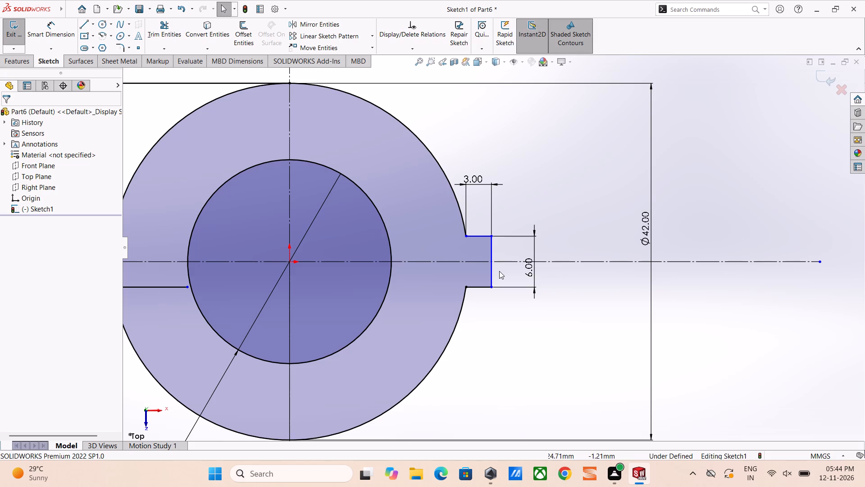
scroll(499, 271, "up", 3)
scroll(501, 261, "down", 8)
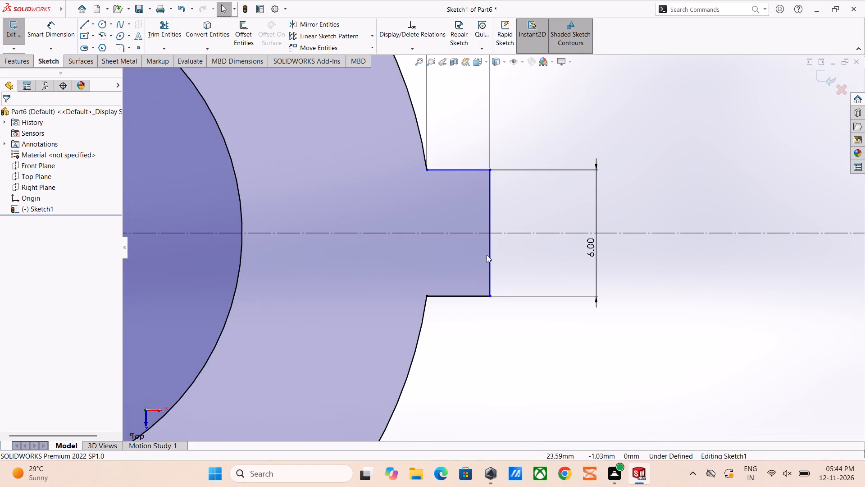
scroll(487, 255, "up", 8)
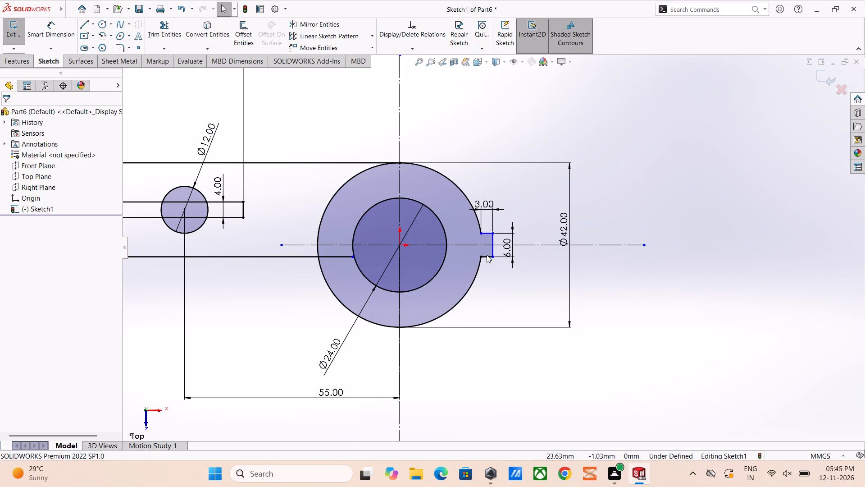
scroll(329, 262, "down", 4)
scroll(377, 236, "up", 4)
scroll(366, 200, "up", 1)
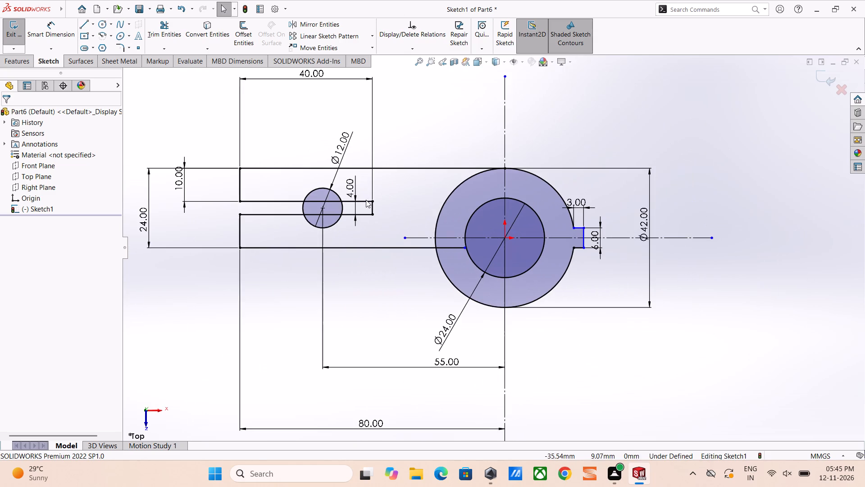
Trim the arm's lower edge line back to the hub's 42 mm circle and trim the horizontal centerline's stretch extending towards the arm.
left_click(167, 25)
scroll(375, 225, "down", 4)
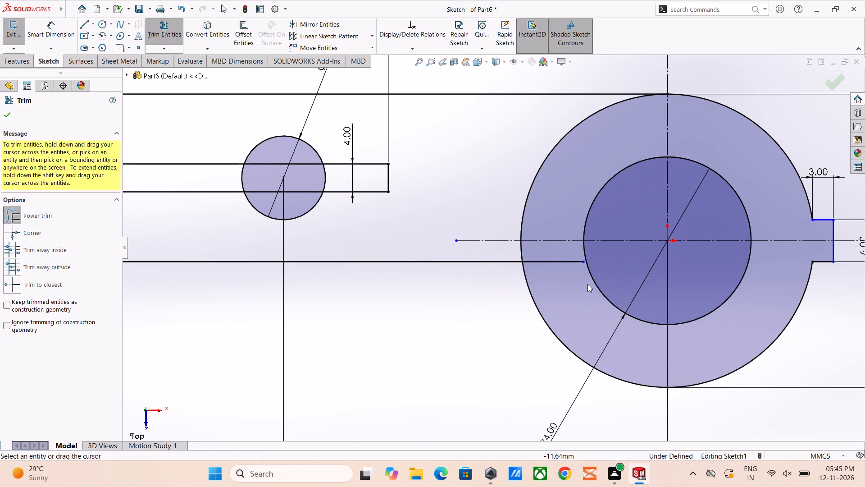
left_click_drag(579, 295, 540, 236)
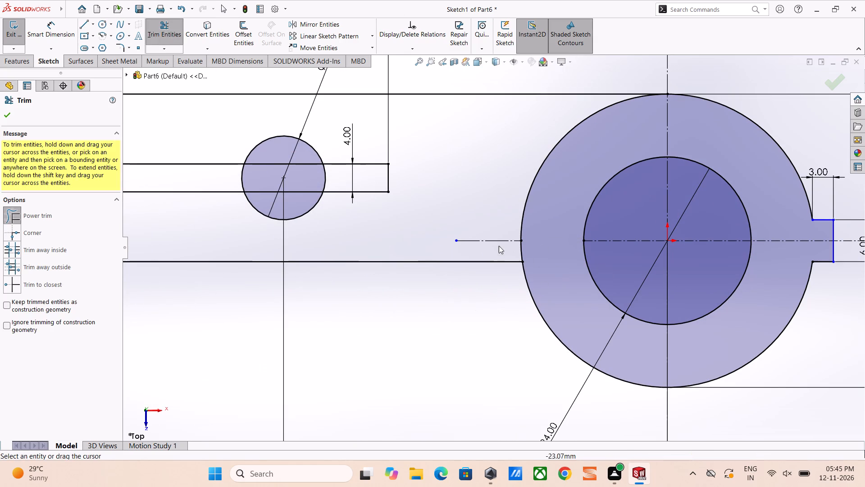
left_click_drag(482, 243, 488, 212)
left_click_drag(500, 216, 509, 253)
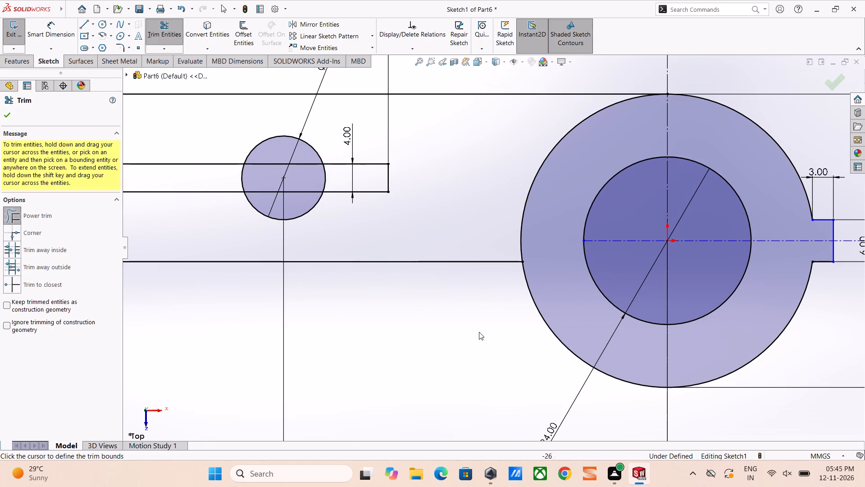
scroll(474, 331, "up", 3)
left_click(5, 115)
Test the remaining freedom of the horizontal centerline's arm-side end and the key's outer end line by pulling on them.
scroll(655, 232, "down", 2)
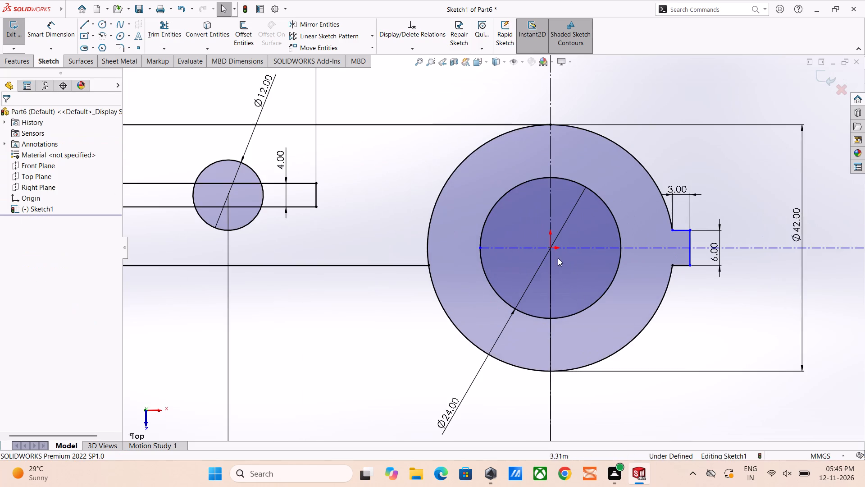
scroll(553, 260, "down", 3)
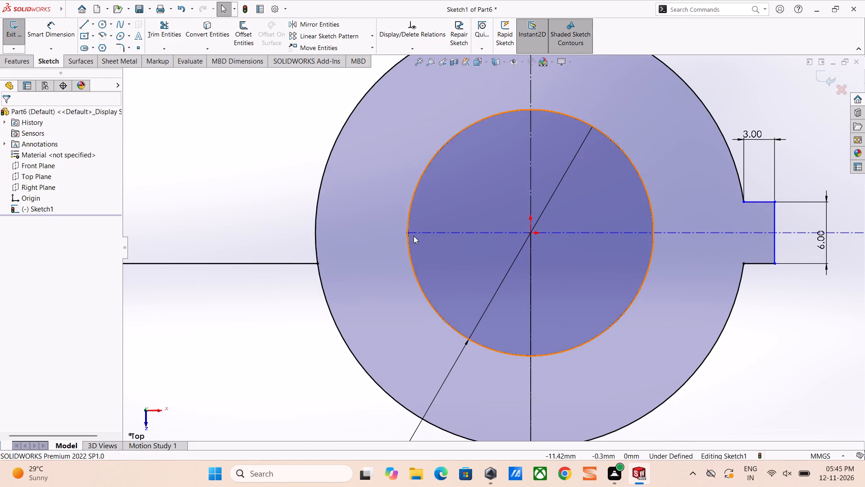
left_click_drag(408, 232, 331, 234)
left_click(787, 357)
left_click_drag(774, 239, 777, 247)
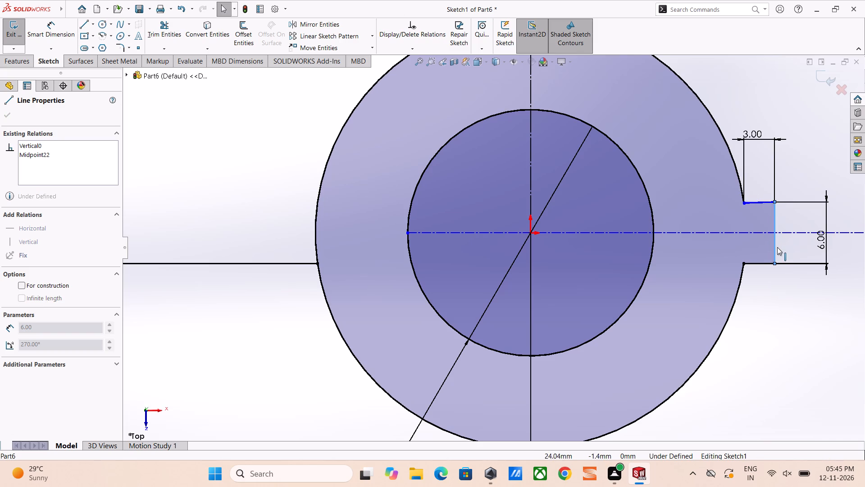
left_click_drag(777, 247, 777, 238)
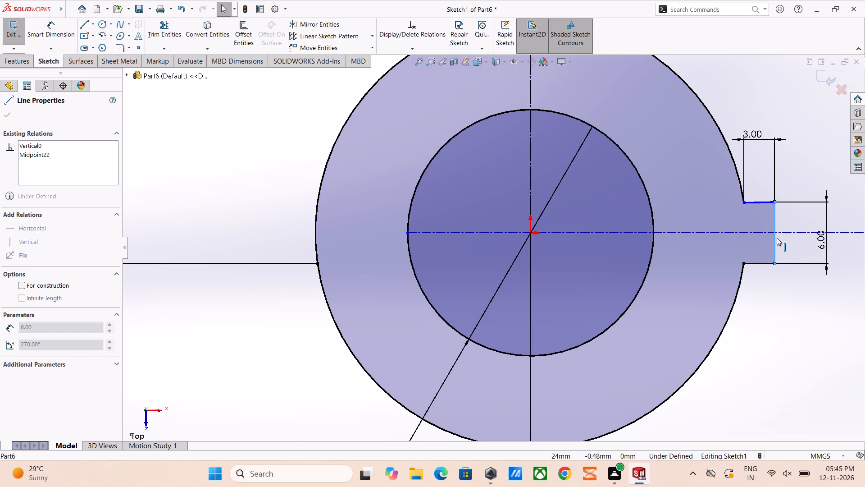
left_click_drag(777, 238, 775, 226)
key("Escape")
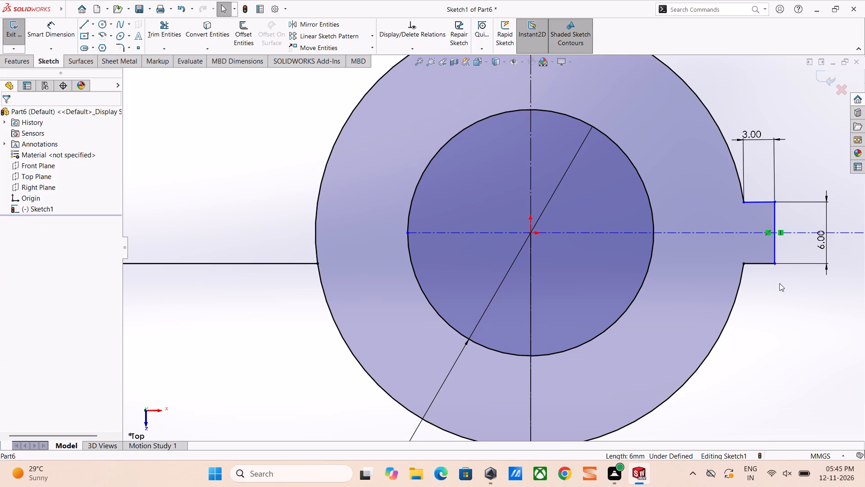
Add a Horizontal relation to the key's upper line.
left_click(753, 203)
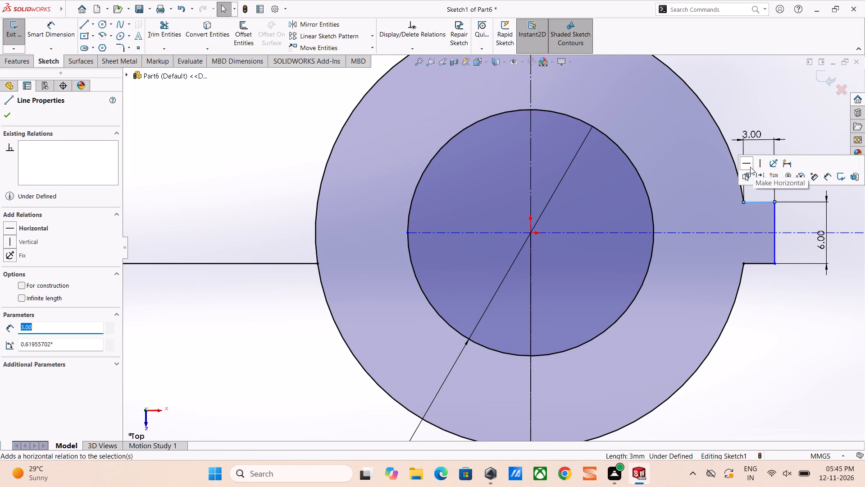
left_click(747, 163)
left_click(799, 320)
Trim the slot lines inside the 12 mm circle and the circle's arcs inside the slot to merge them into one outline.
scroll(765, 267, "up", 4)
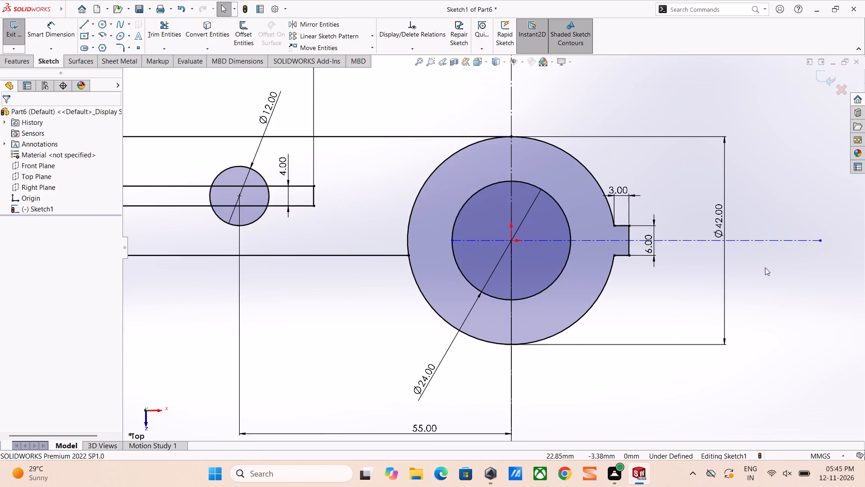
scroll(765, 267, "up", 2)
scroll(557, 268, "up", 3)
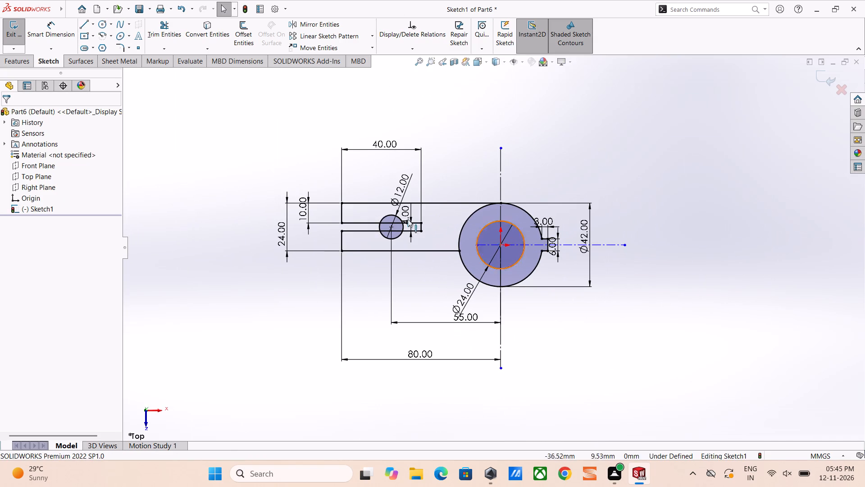
scroll(368, 174, "down", 2)
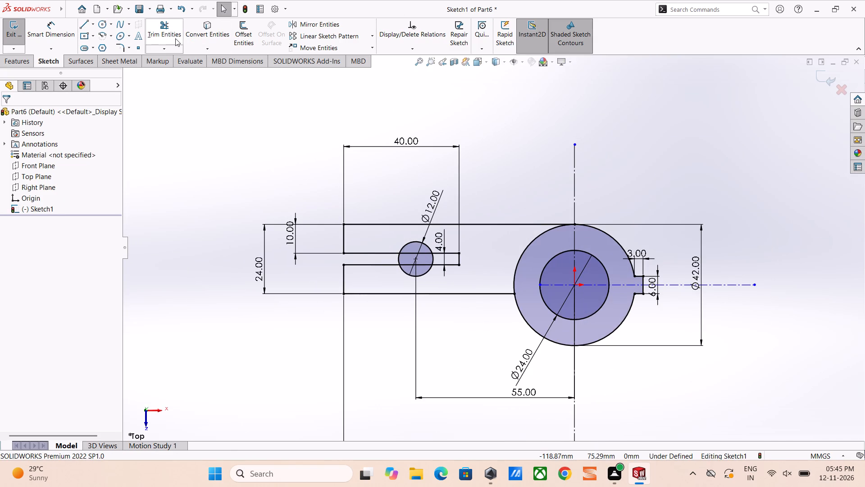
left_click(175, 38)
scroll(490, 270, "down", 4)
left_click_drag(379, 223, 381, 239)
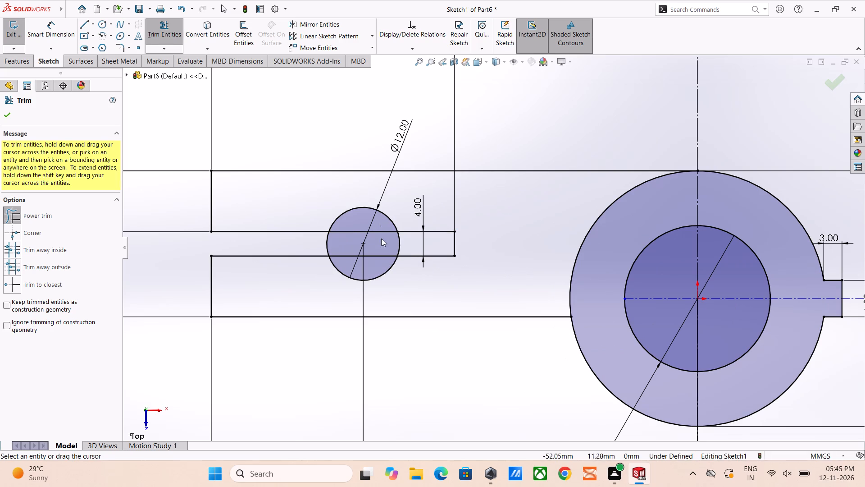
left_click_drag(381, 239, 351, 261)
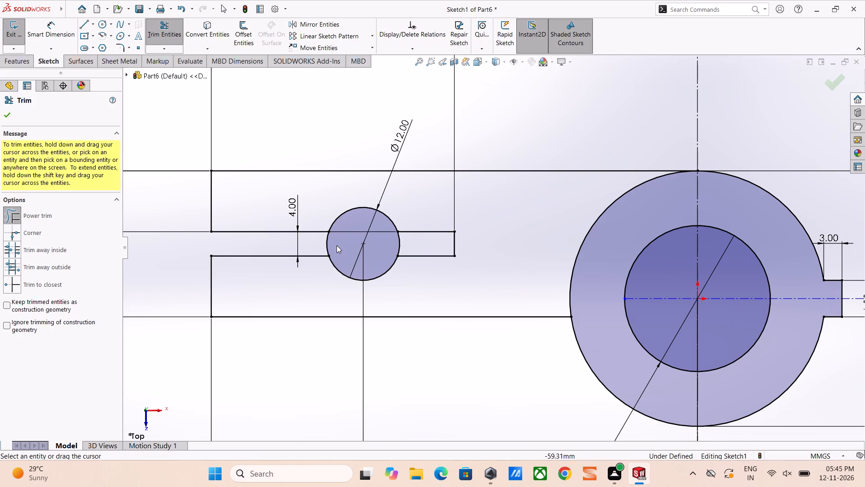
left_click_drag(340, 243, 310, 242)
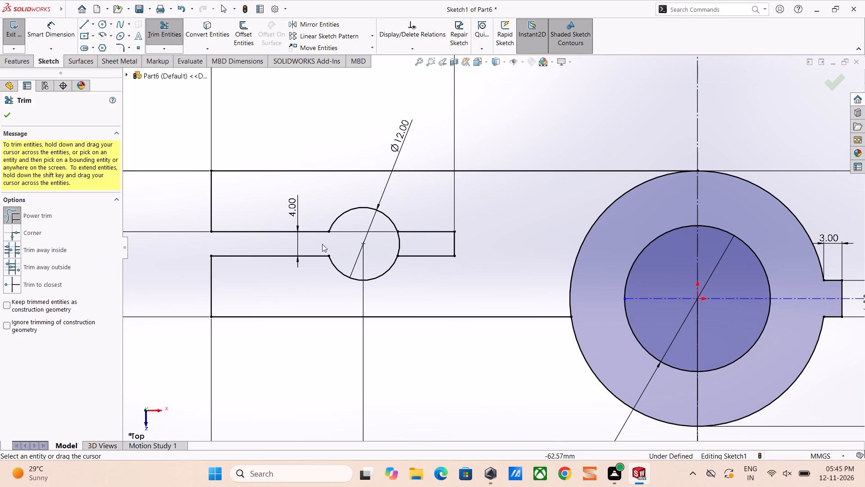
left_click_drag(414, 244, 378, 244)
scroll(391, 268, "up", 5)
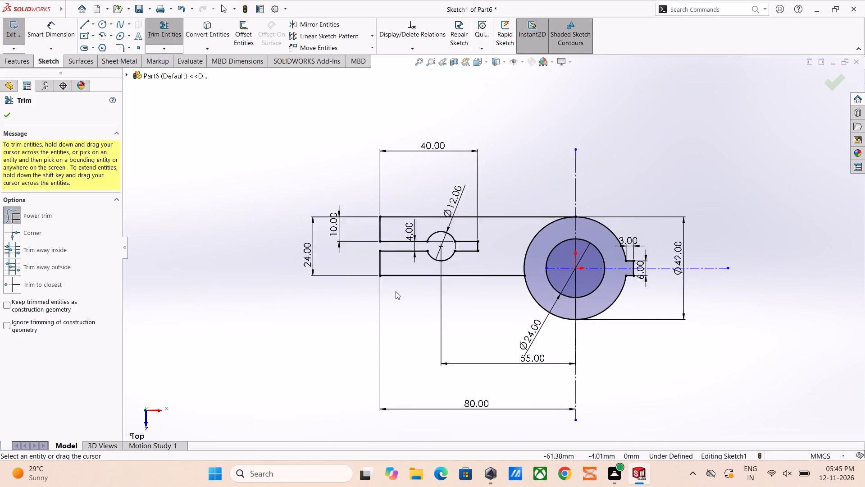
scroll(396, 291, "up", 1)
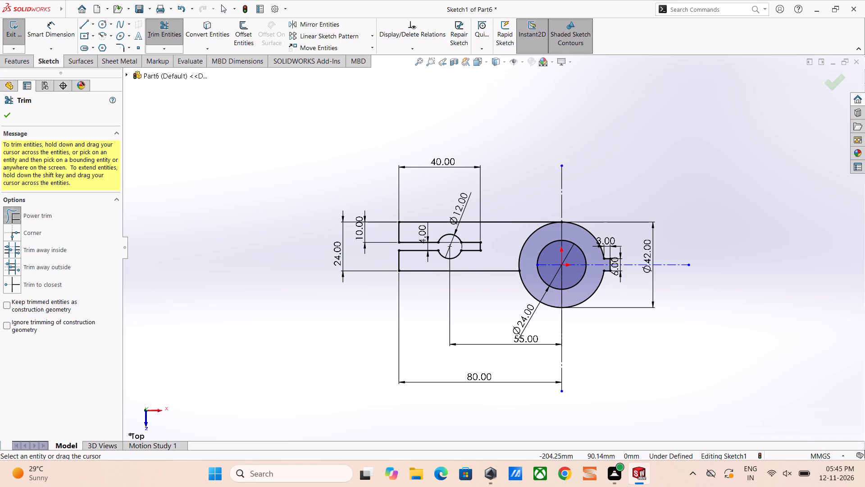
left_click(12, 115)
Extrude the hub ring region between the 24 mm and 42 mm circles, including the key, Blind to a depth of 44 mm.
middle_click_drag(431, 205, 431, 162)
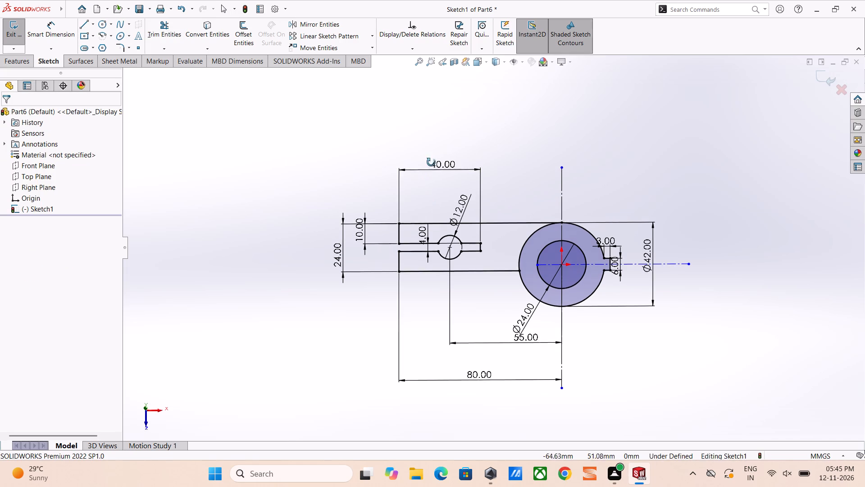
middle_click_drag(431, 162, 436, 147)
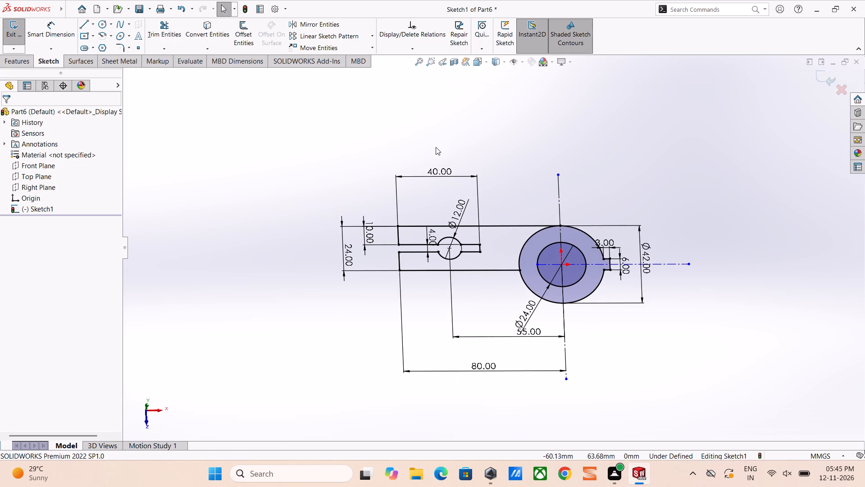
left_click(22, 63)
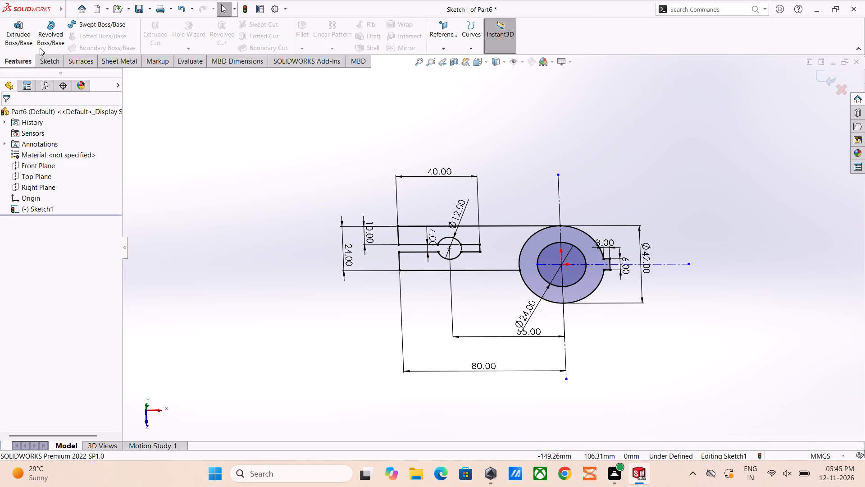
left_click(27, 36)
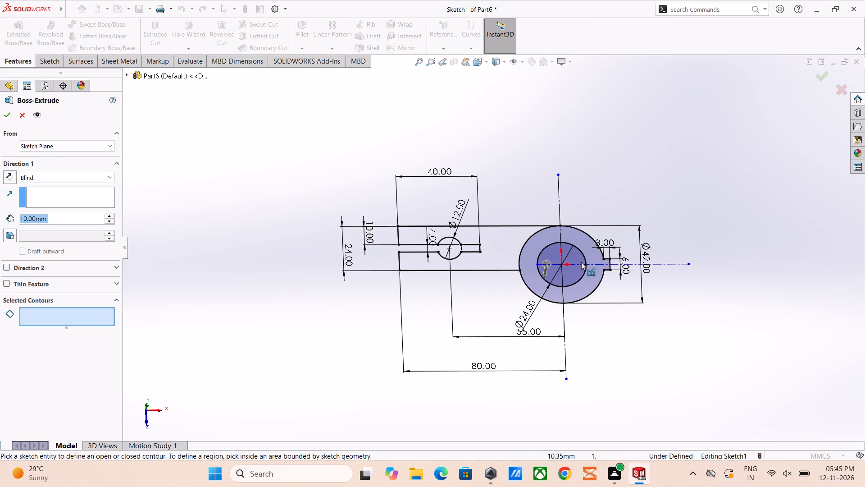
middle_click_drag(575, 255, 560, 146)
scroll(492, 253, "up", 2)
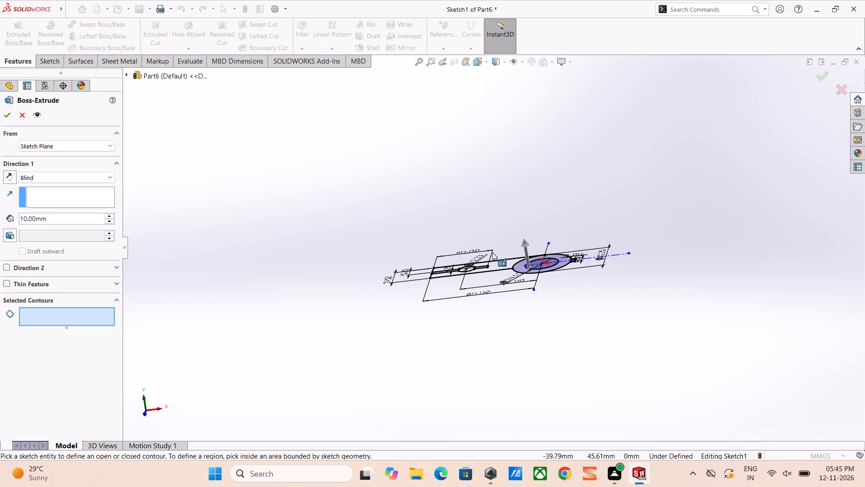
scroll(492, 253, "up", 1)
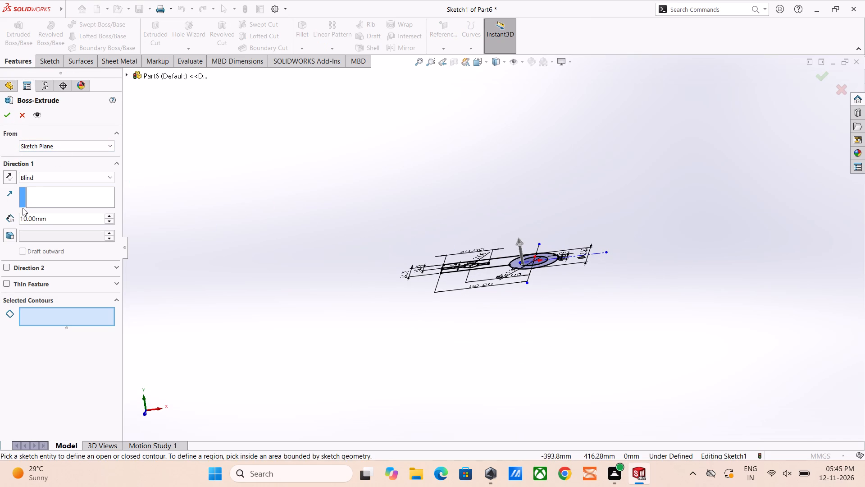
left_click(42, 176)
left_click(41, 225)
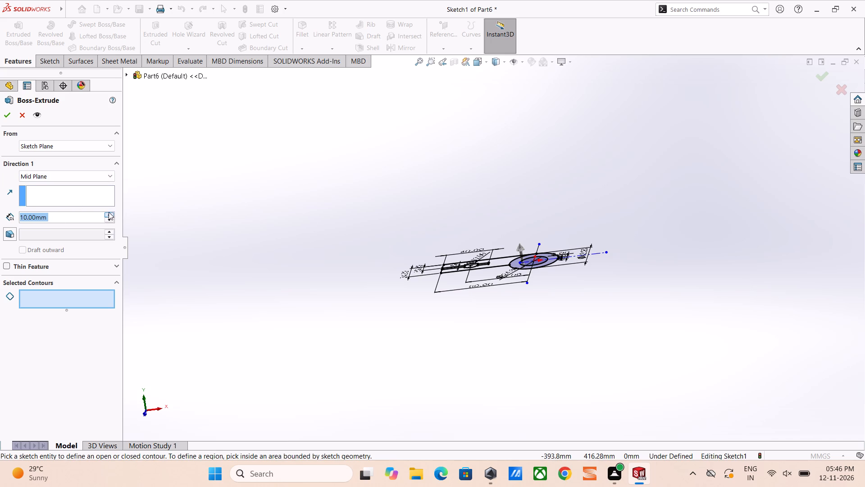
left_click(111, 176)
left_click(97, 186)
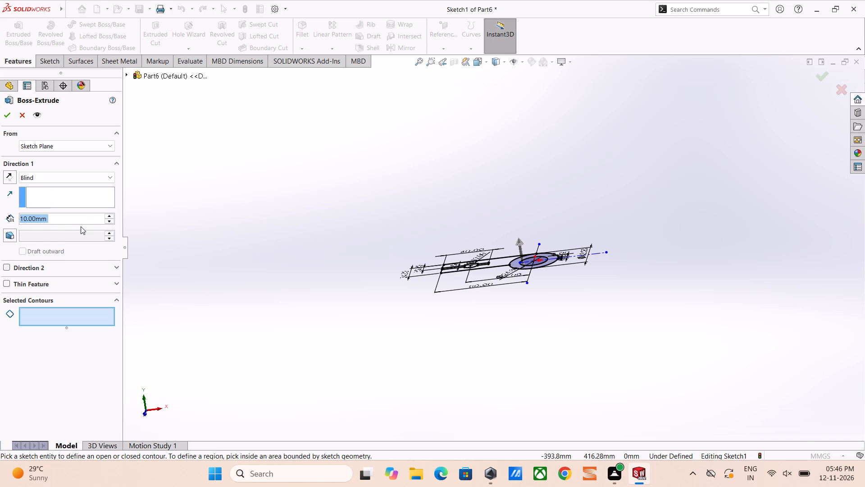
type("44")
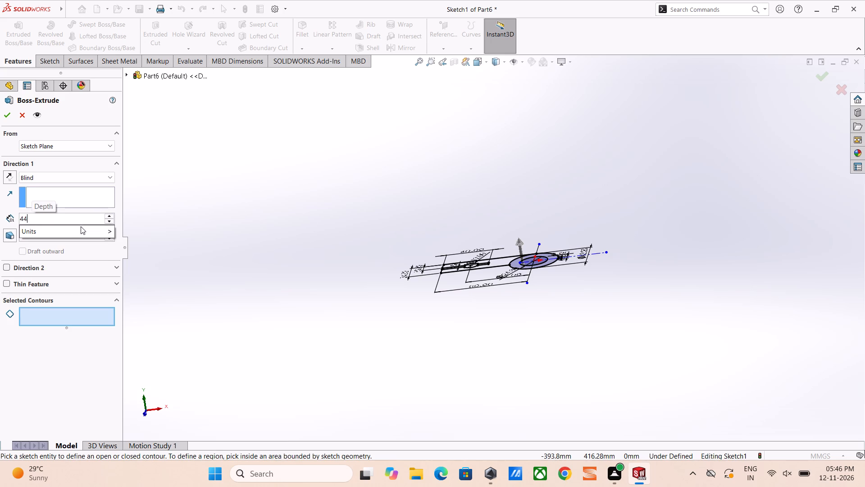
key("Return")
left_click(9, 117)
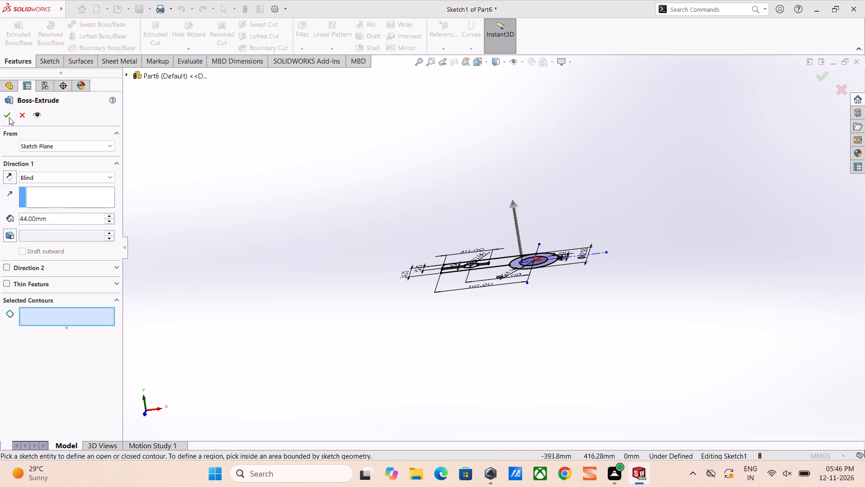
left_click(508, 247)
scroll(521, 271, "down", 3)
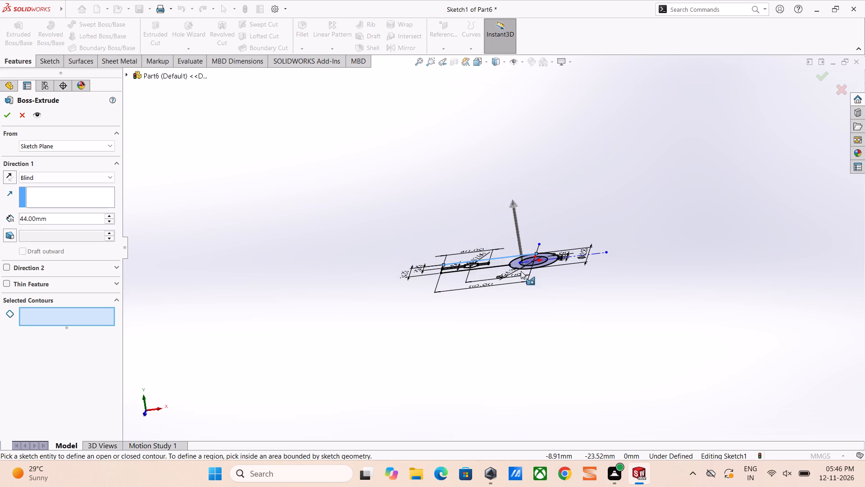
scroll(521, 271, "down", 1)
middle_click_drag(520, 266, 513, 329)
left_click(503, 252)
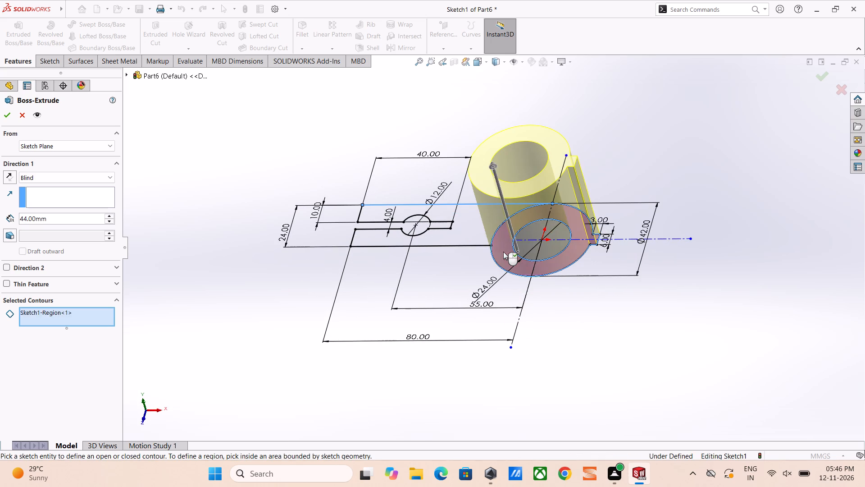
left_click(9, 114)
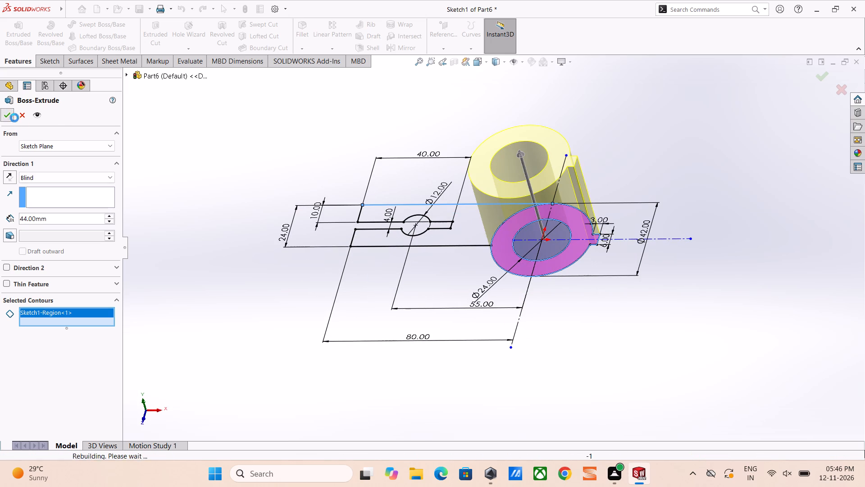
Reuse the hub's sketch to extrude the slotted arm region Blind to a depth of 26 mm, merged with the hub.
left_click(5, 219)
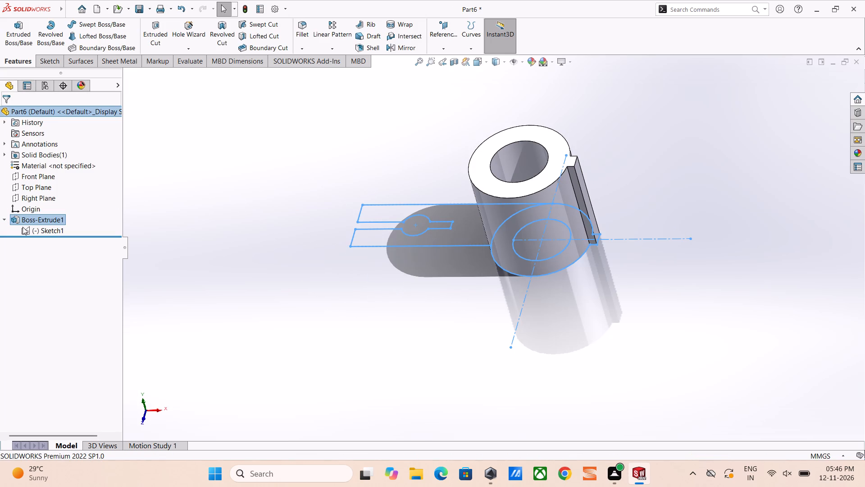
left_click(27, 229)
left_click(17, 31)
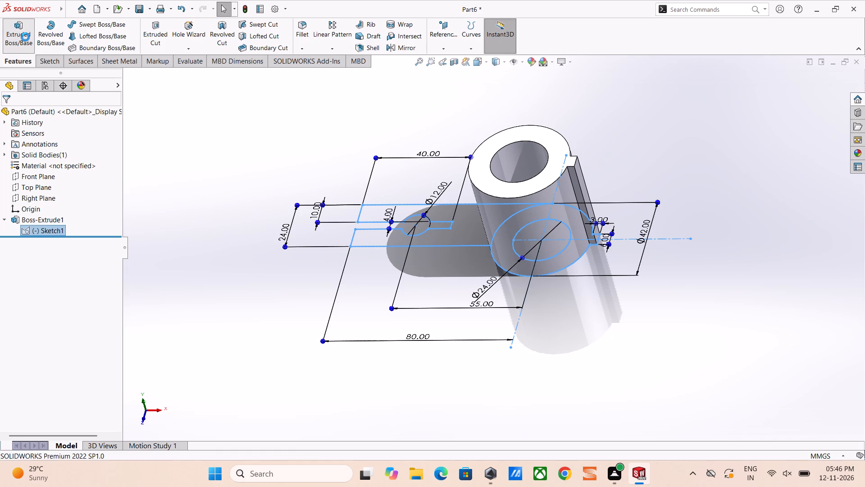
left_click(473, 226)
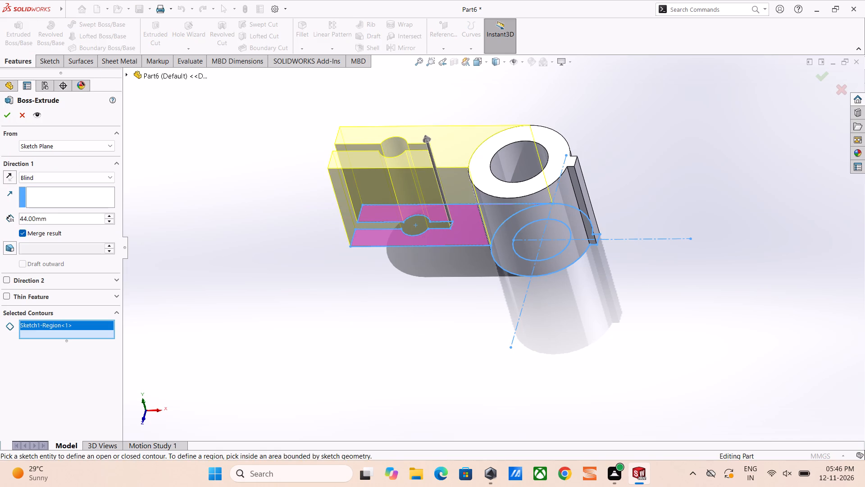
double_click(88, 215)
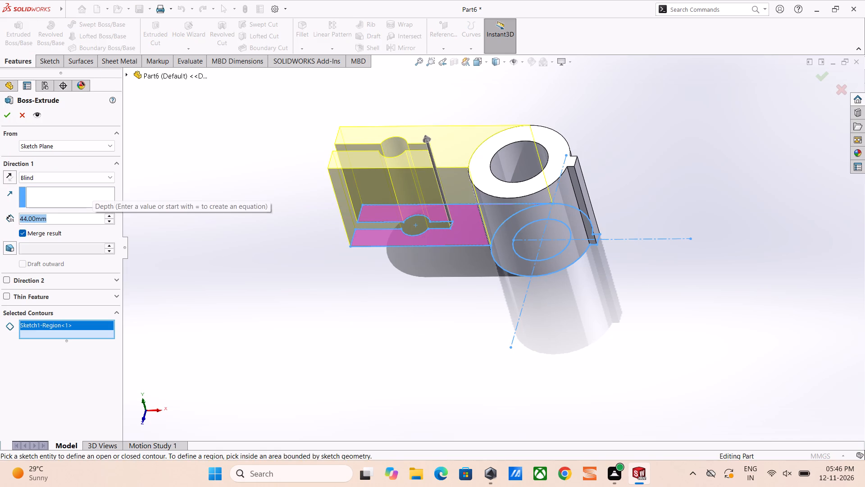
type("26")
key("Return")
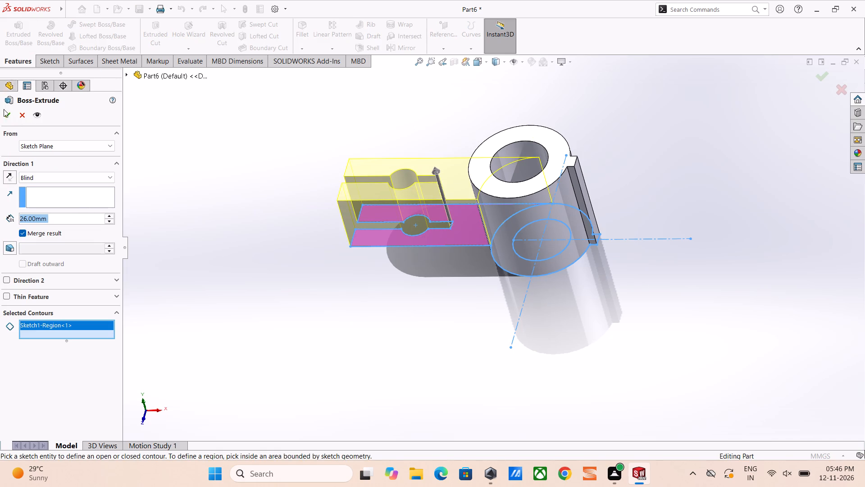
left_click(4, 114)
Examine the extruded hub and slotted arm from several angles and in the isometric view.
middle_click_drag(421, 216, 399, 304)
left_click(399, 304)
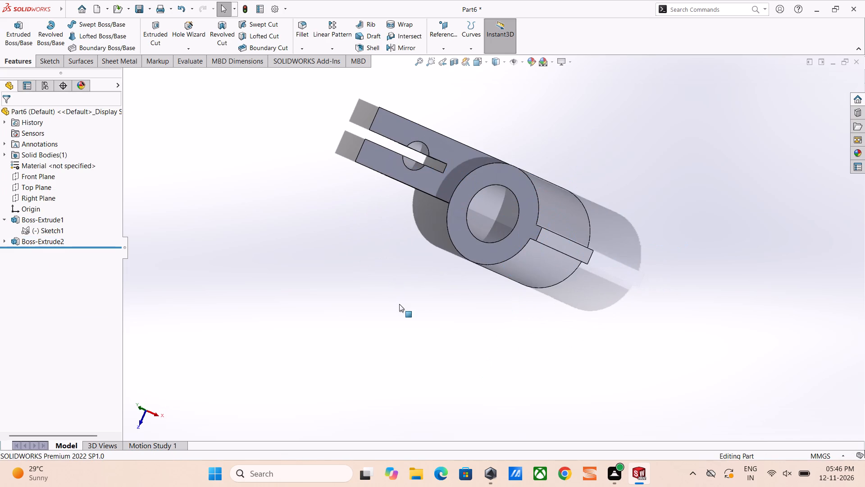
middle_click_drag(484, 231, 507, 264)
scroll(507, 264, "up", 1)
middle_click_drag(502, 254, 538, 194)
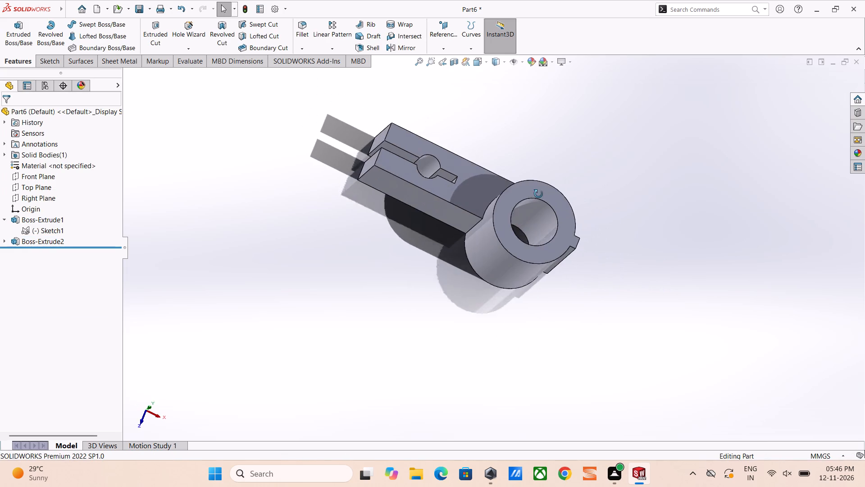
middle_click_drag(538, 194, 542, 189)
left_click(506, 65)
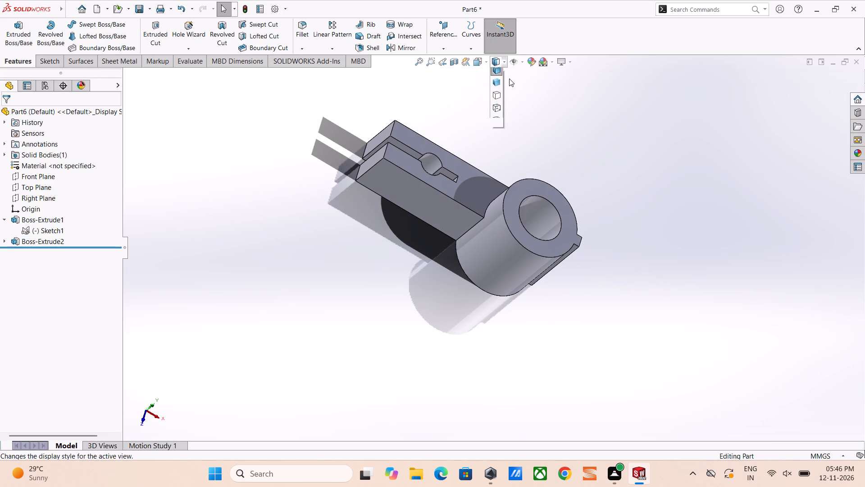
left_click(483, 60)
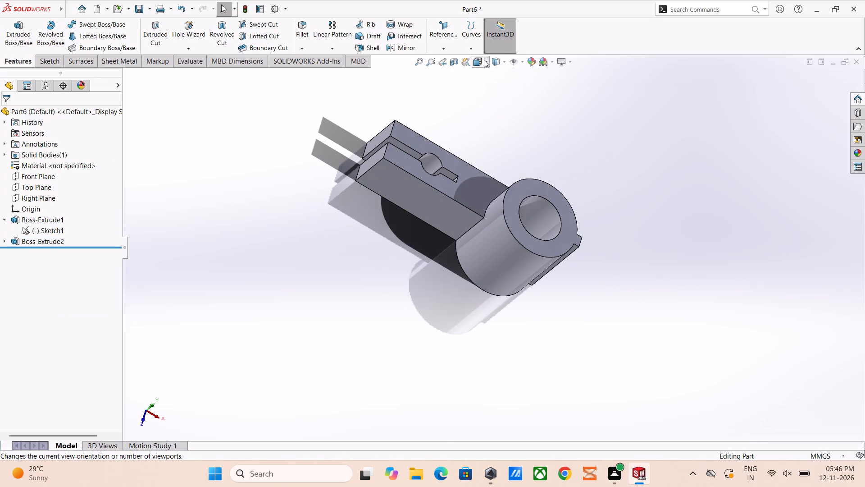
left_click(484, 60)
left_click(528, 88)
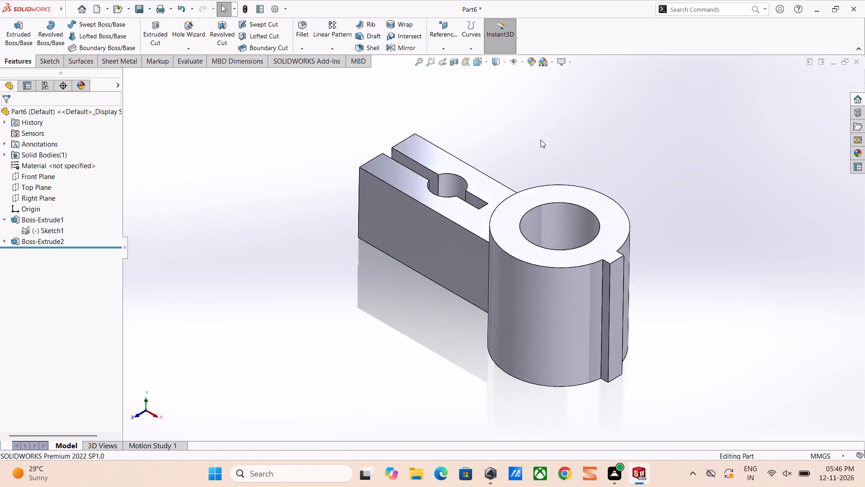
left_click(596, 172)
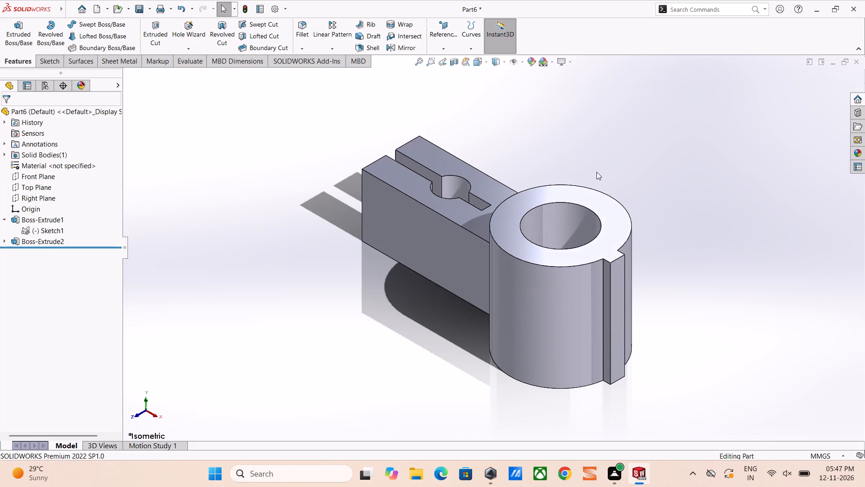
scroll(637, 271, "up", 2)
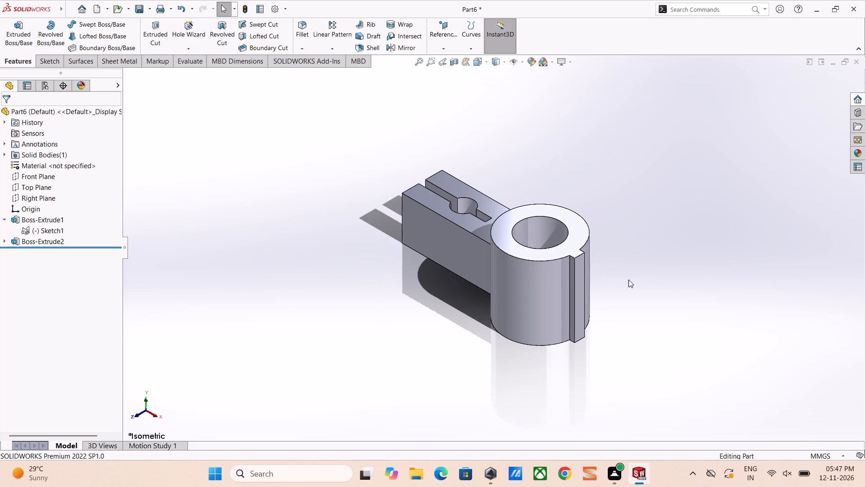
scroll(599, 269, "down", 1)
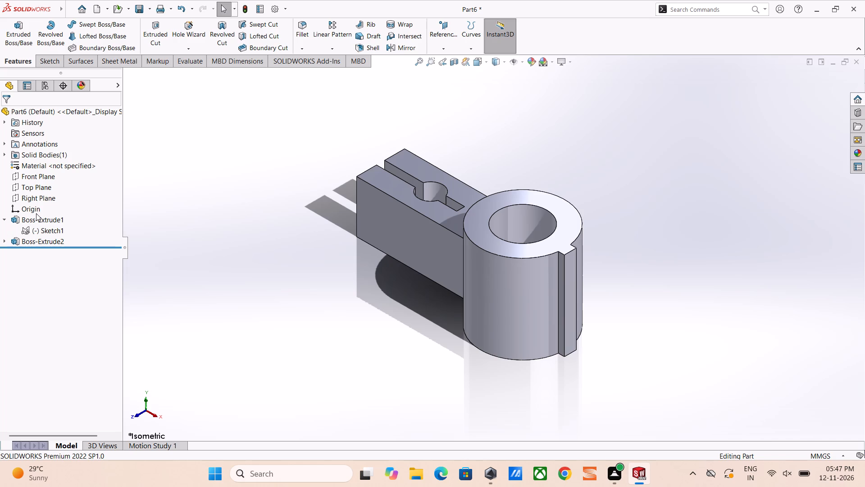
Edit the hub's base sketch and trim away the key's upper, outer end and lower lines.
left_click(42, 234)
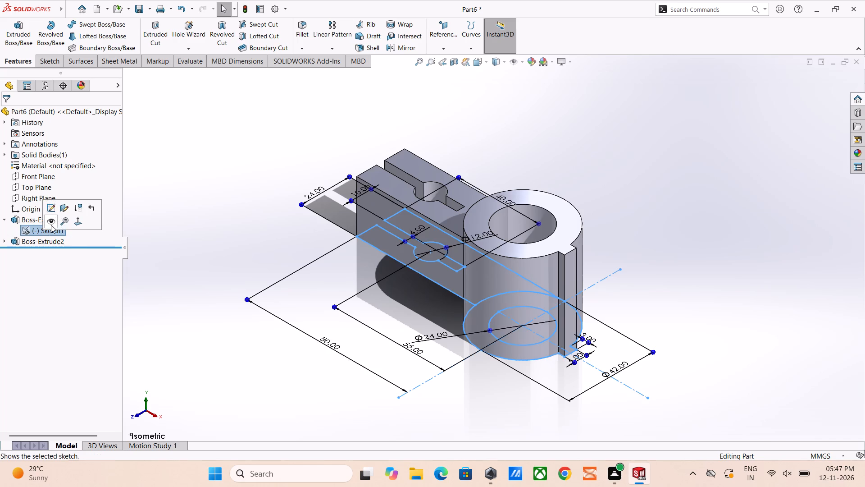
left_click(56, 212)
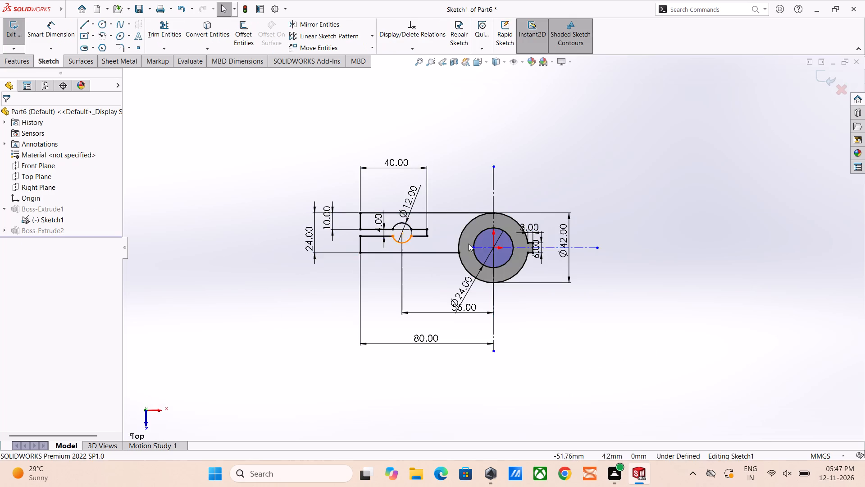
scroll(506, 231, "down", 4)
scroll(554, 250, "down", 4)
scroll(564, 264, "up", 3)
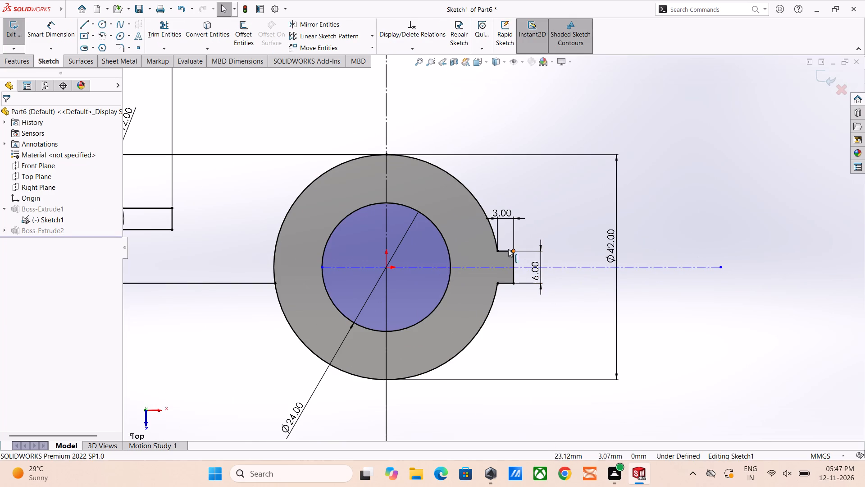
left_click(167, 30)
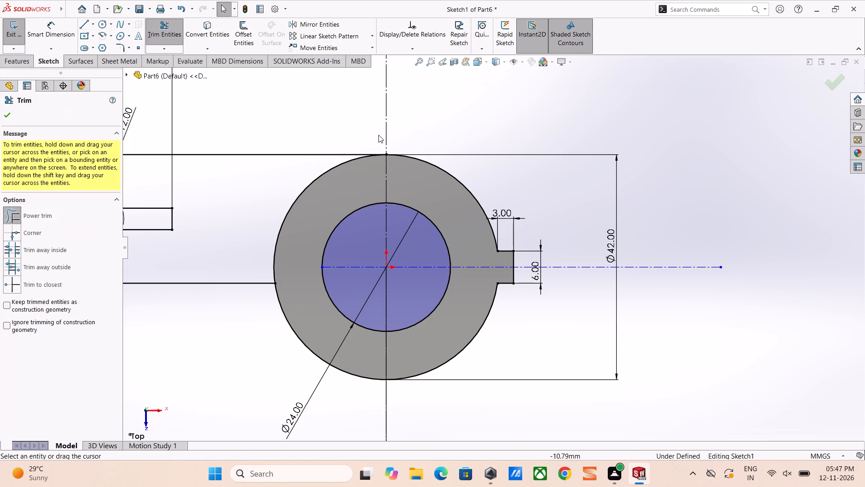
left_click_drag(508, 235, 506, 260)
left_click_drag(501, 259, 527, 262)
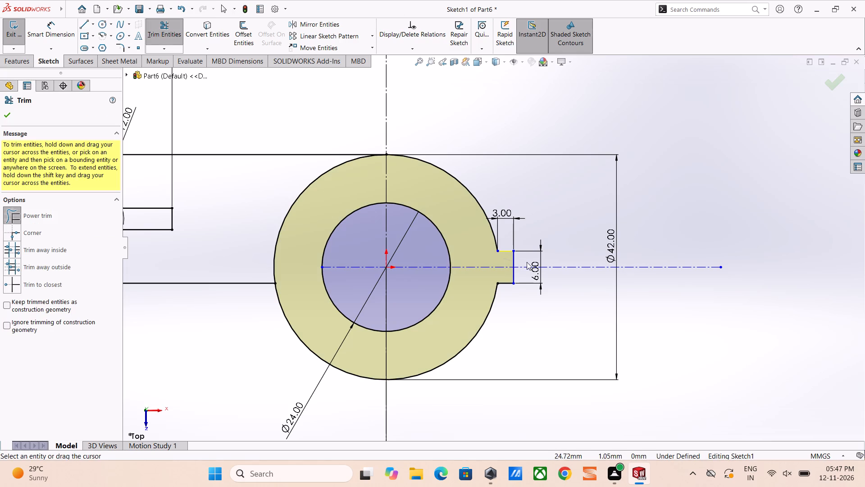
left_click_drag(527, 262, 529, 262)
left_click_drag(517, 278, 498, 278)
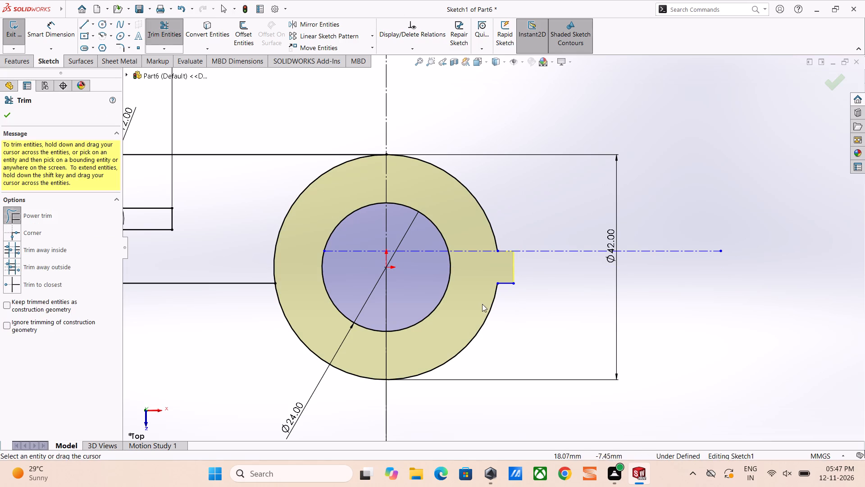
left_click_drag(510, 301, 513, 266)
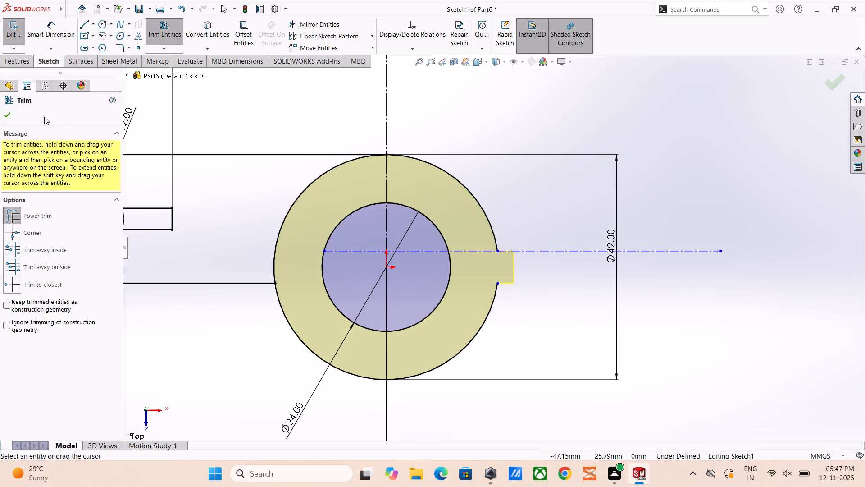
left_click(0, 117)
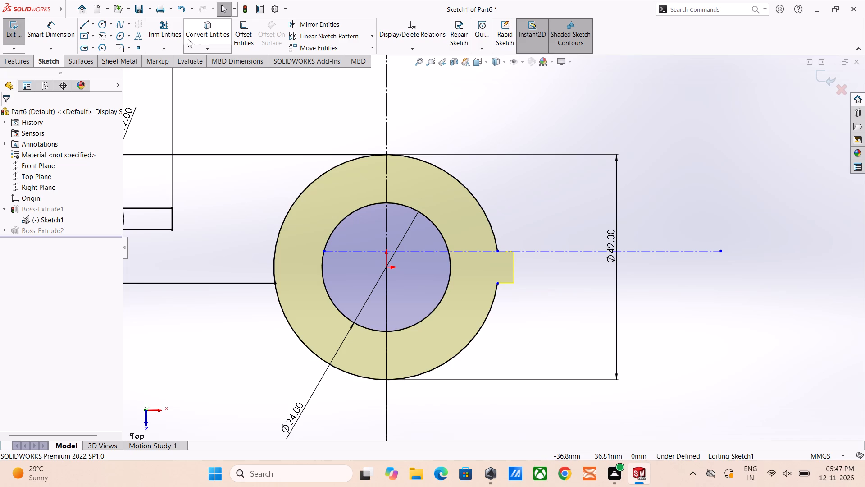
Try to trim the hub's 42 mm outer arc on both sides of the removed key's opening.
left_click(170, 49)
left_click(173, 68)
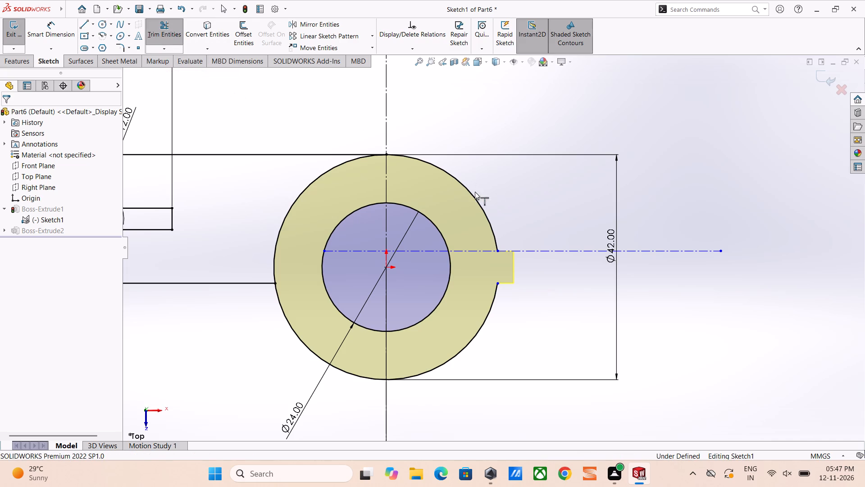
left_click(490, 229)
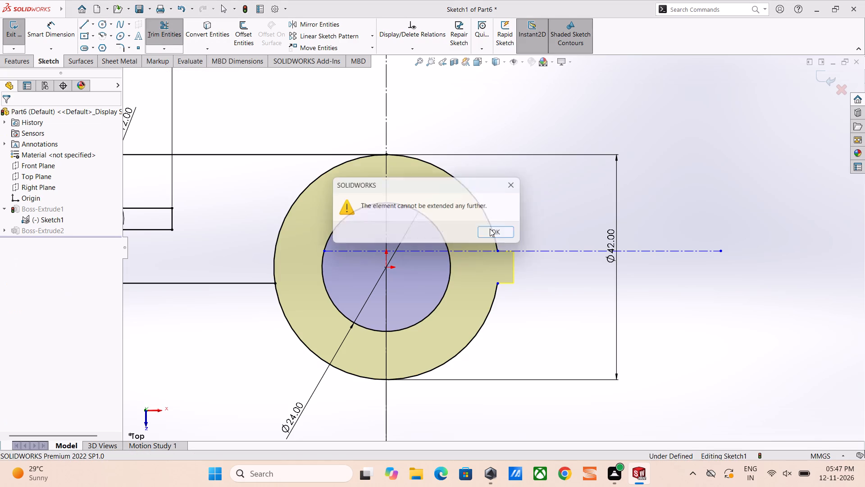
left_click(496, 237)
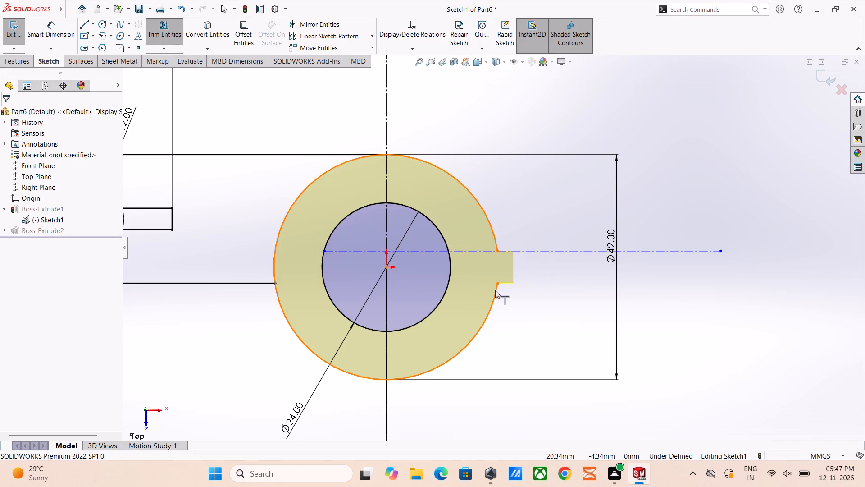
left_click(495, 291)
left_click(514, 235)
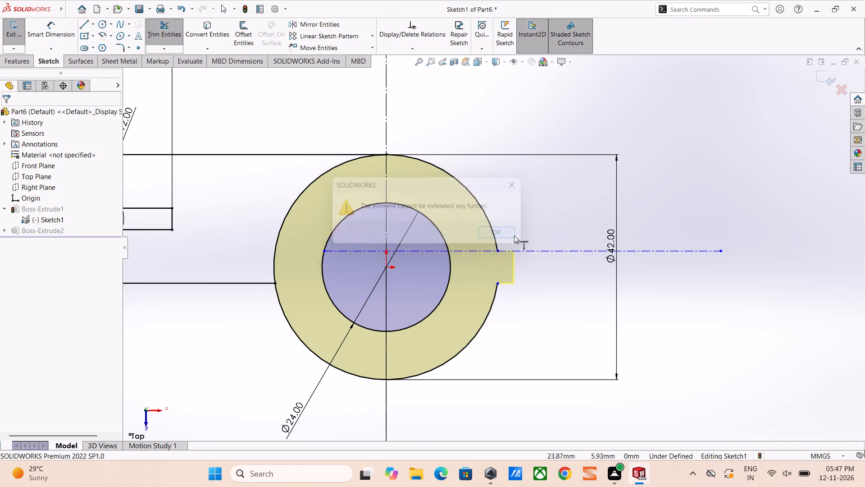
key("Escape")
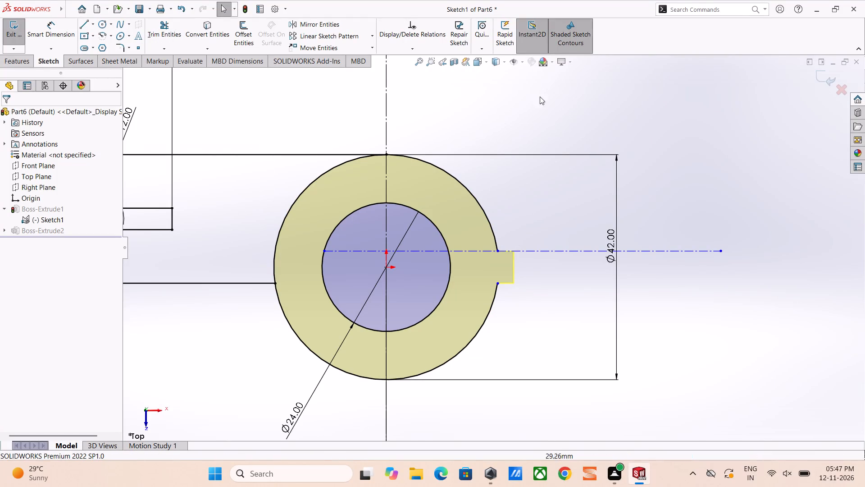
Delete the hub's open 42 mm outer arc together with its associated dimension.
scroll(410, 154, "up", 3)
scroll(428, 221, "up", 2)
scroll(428, 221, "down", 3)
key("Escape")
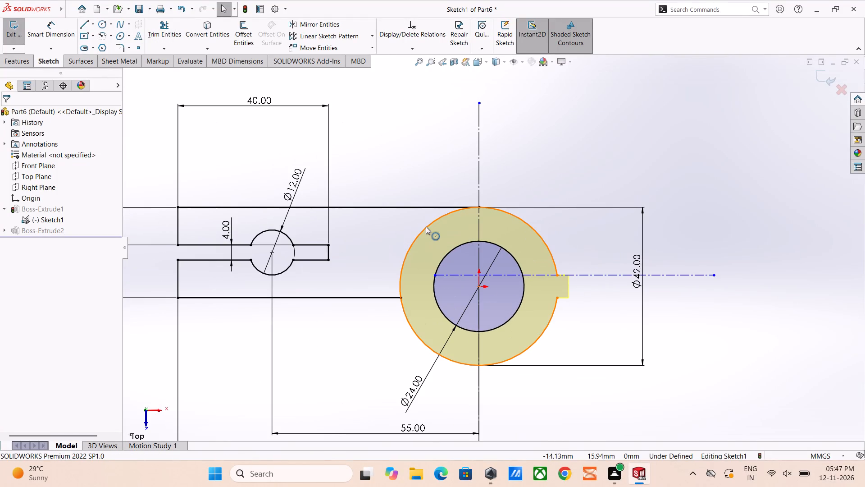
left_click(426, 226)
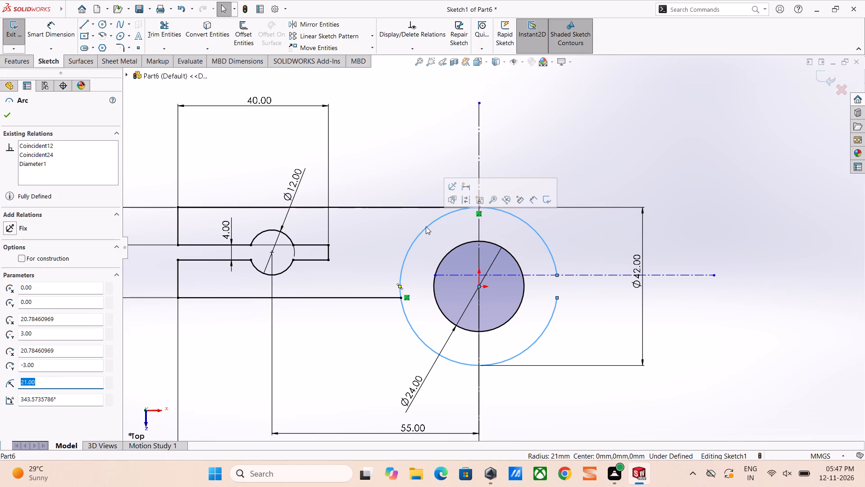
key("Delete")
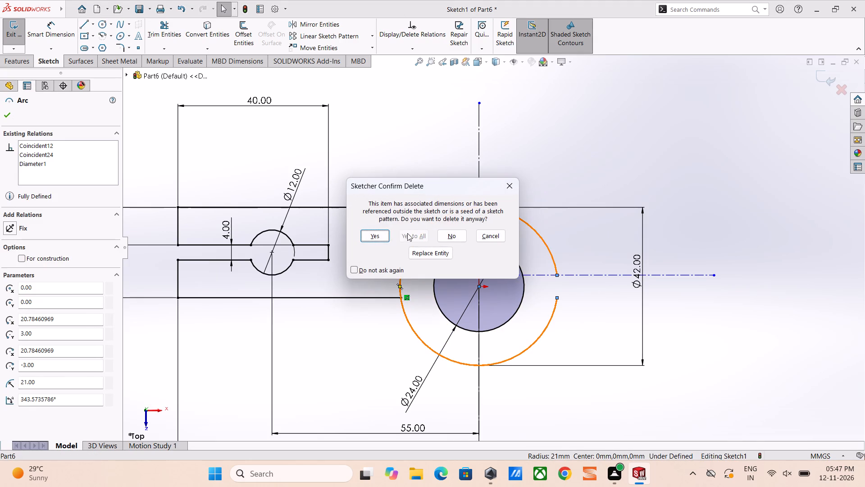
left_click(379, 235)
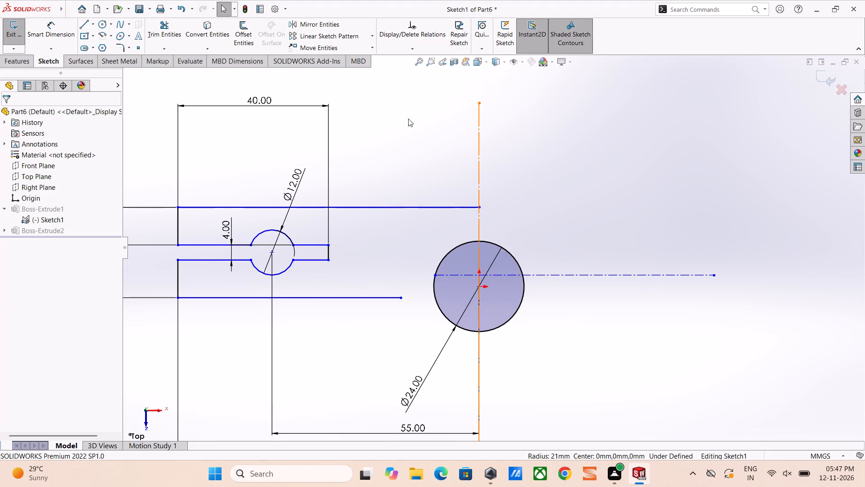
Sketch a full circle of radius 21 mm centred on the origin, passing through the end of the arm's upper line.
left_click(97, 23)
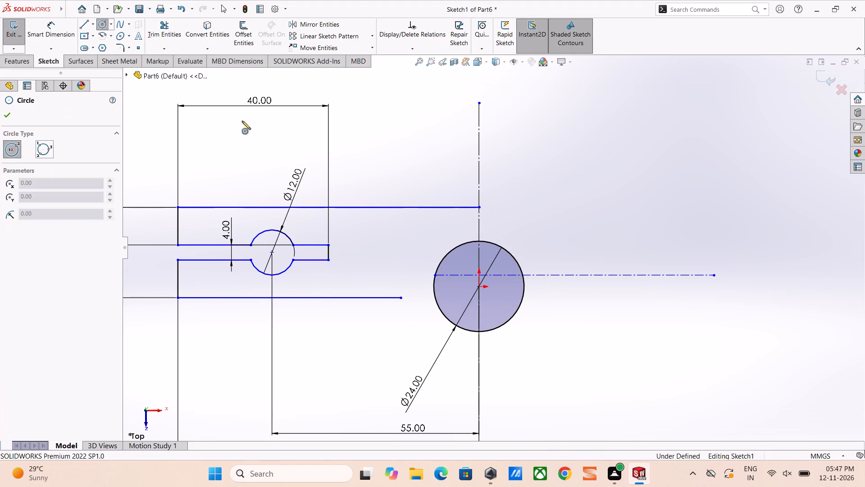
left_click(479, 287)
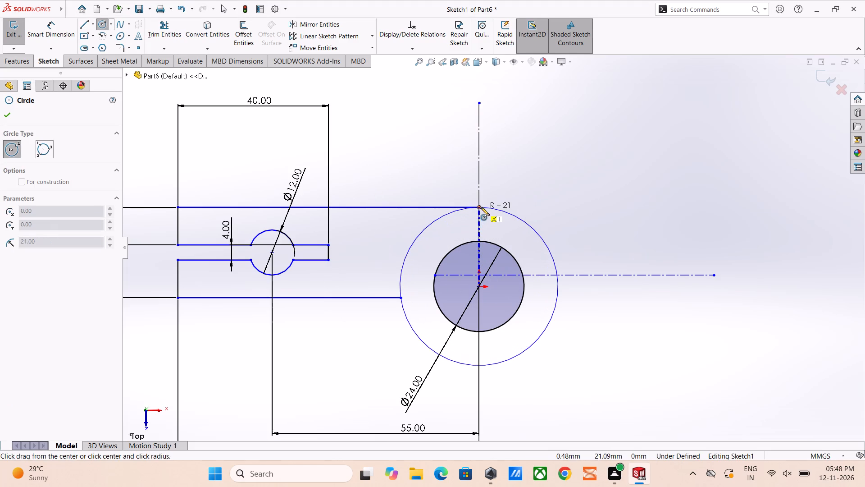
left_click(481, 207)
right_click(552, 192)
left_click(566, 202)
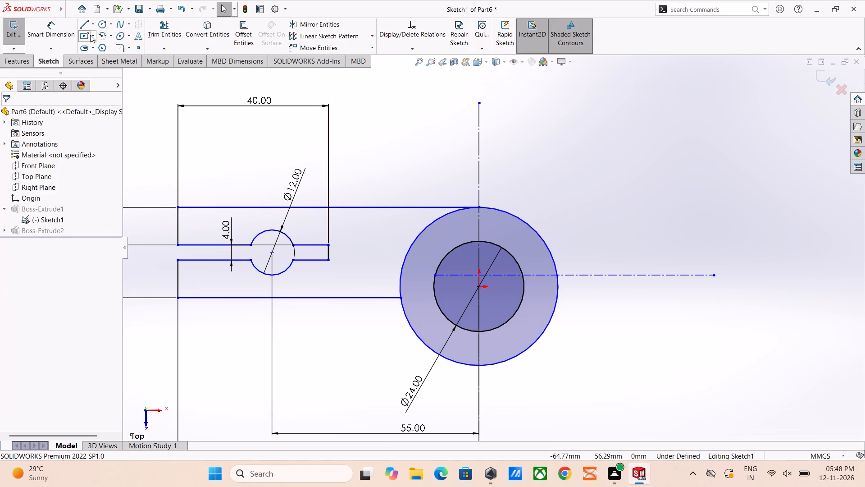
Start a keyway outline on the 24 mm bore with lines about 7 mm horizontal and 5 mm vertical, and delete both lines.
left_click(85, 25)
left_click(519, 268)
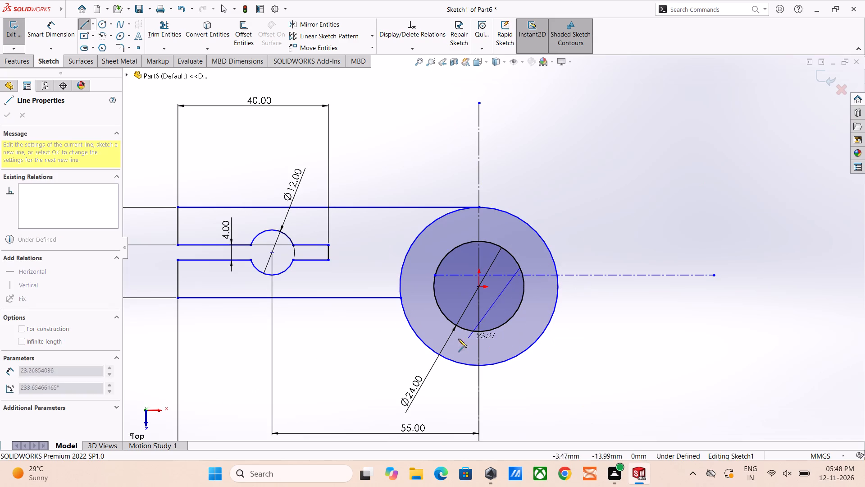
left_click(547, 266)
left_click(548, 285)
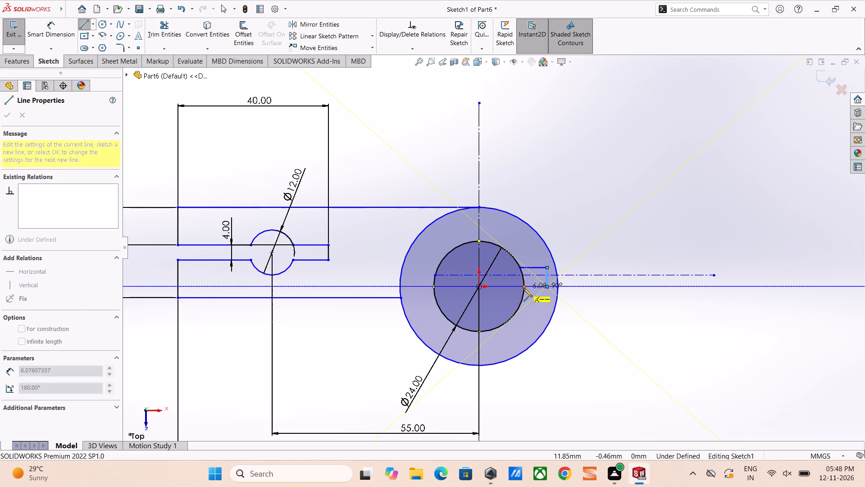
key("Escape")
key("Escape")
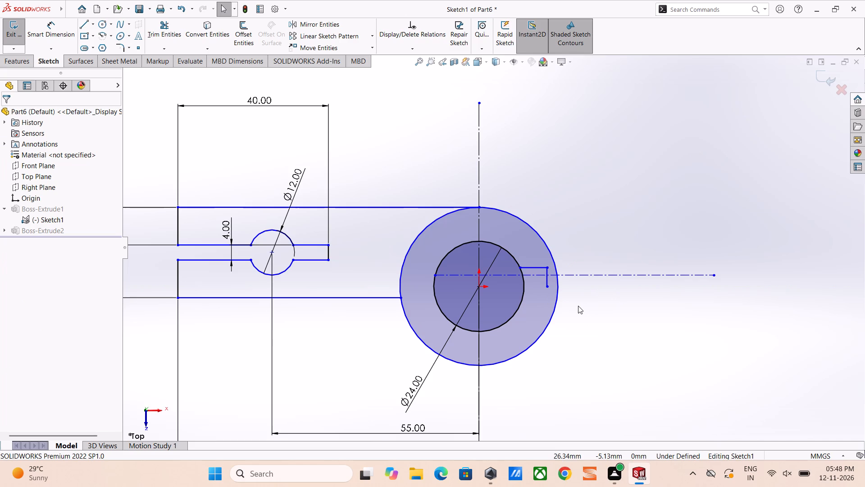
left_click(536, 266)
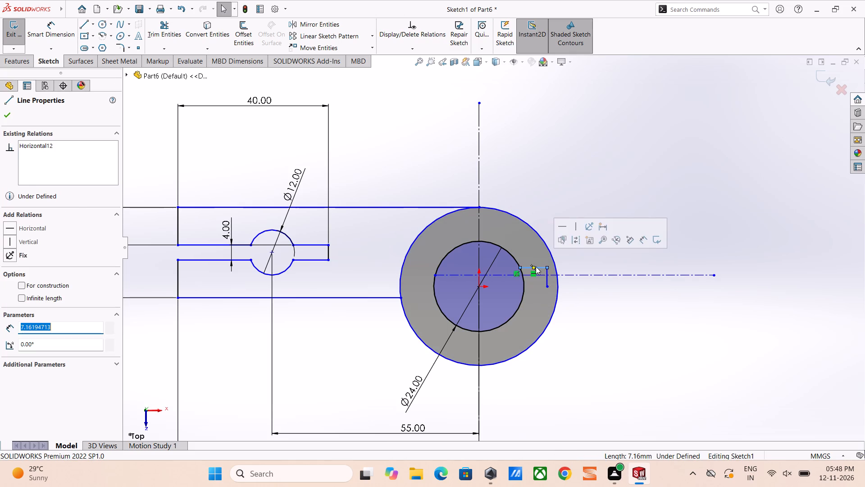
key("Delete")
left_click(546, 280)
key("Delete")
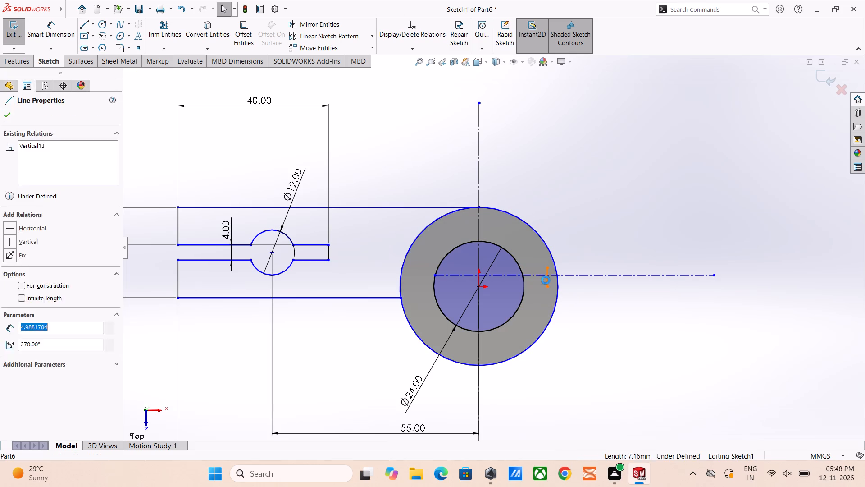
Delete the off-centre horizontal construction line crossing the hub.
left_click(591, 276)
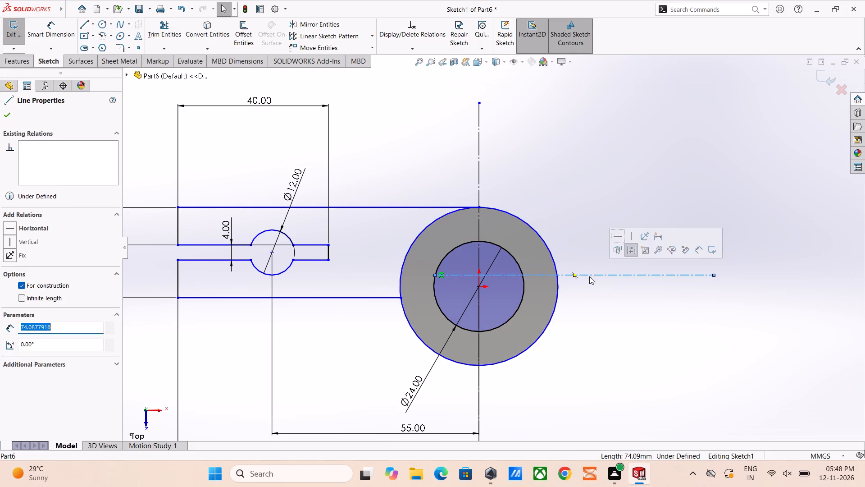
key("Delete")
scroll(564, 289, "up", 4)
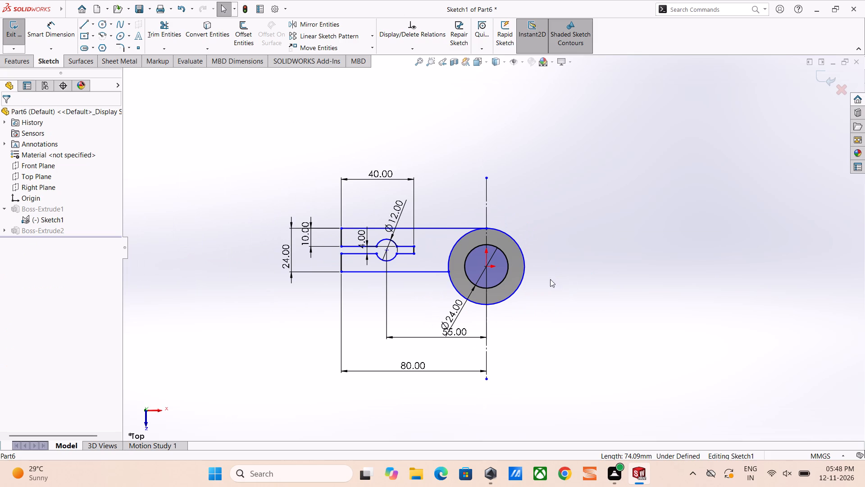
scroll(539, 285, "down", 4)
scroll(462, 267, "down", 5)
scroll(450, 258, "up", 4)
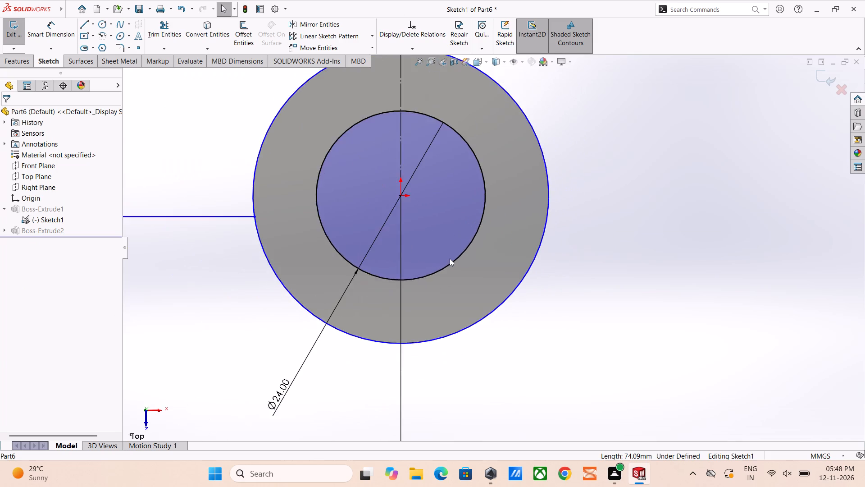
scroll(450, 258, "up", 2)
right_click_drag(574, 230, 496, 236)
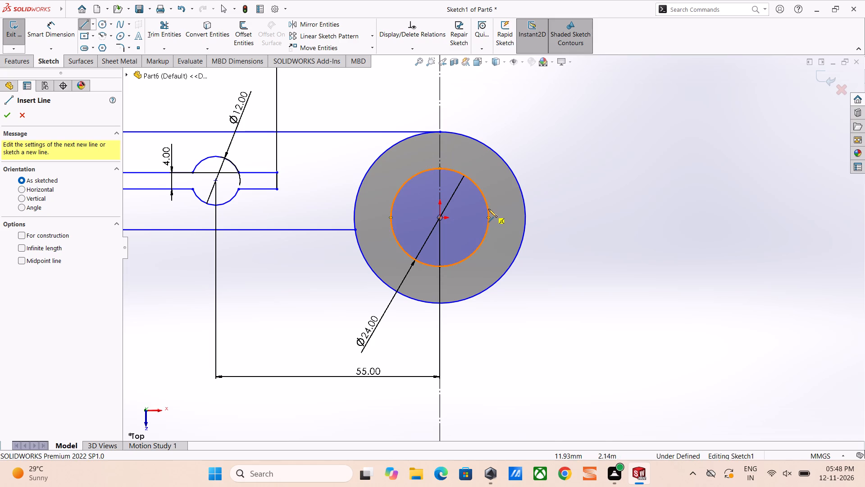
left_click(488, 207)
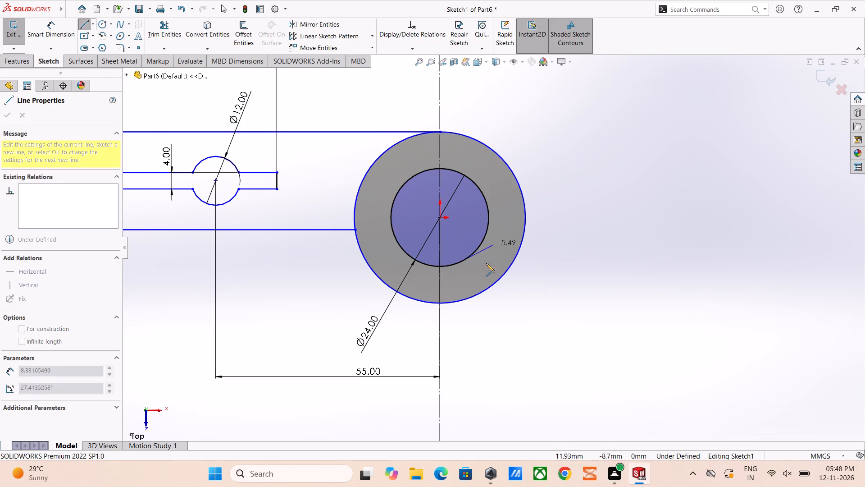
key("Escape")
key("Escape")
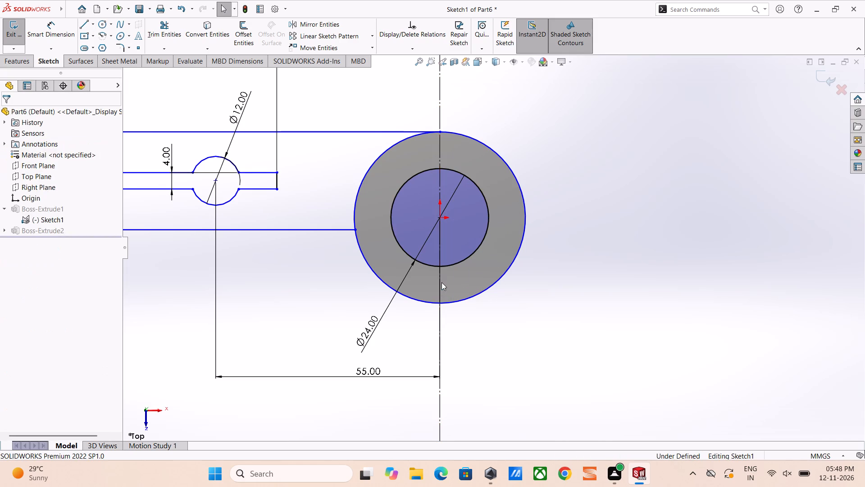
Sketch a three-sided keyway outline across the 24 mm bore's edge, with horizontal lines about 7.5 mm long, closed on its outer side.
right_click_drag(658, 218, 526, 221)
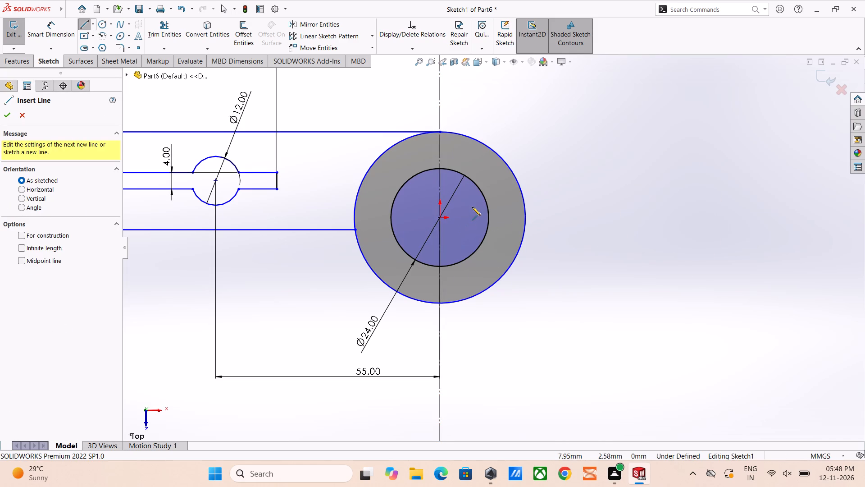
left_click_drag(473, 207, 477, 207)
left_click(503, 206)
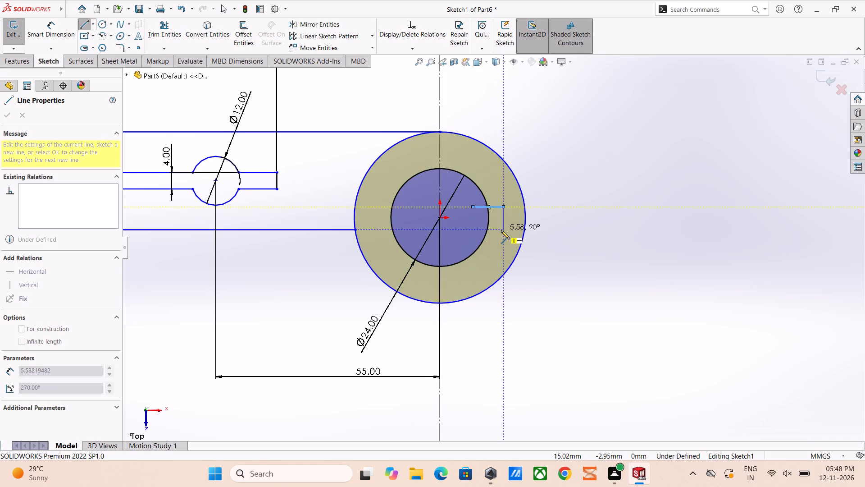
left_click(501, 235)
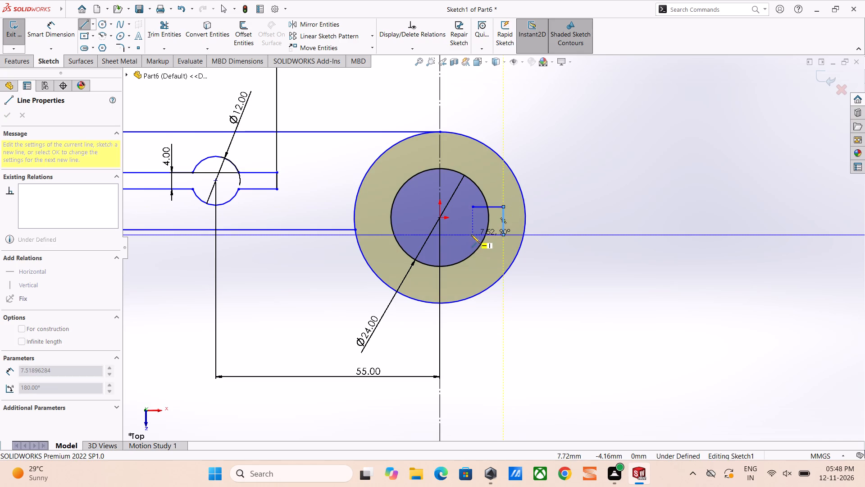
left_click(471, 234)
key("Escape")
right_click(565, 238)
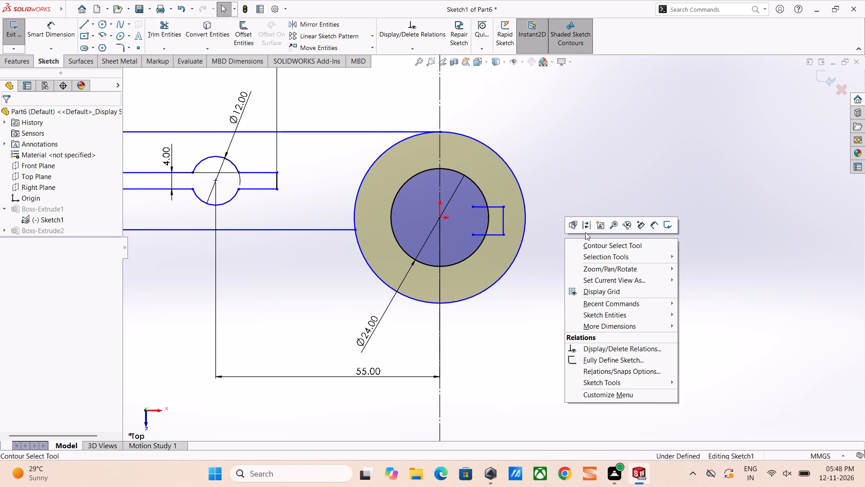
left_click(604, 179)
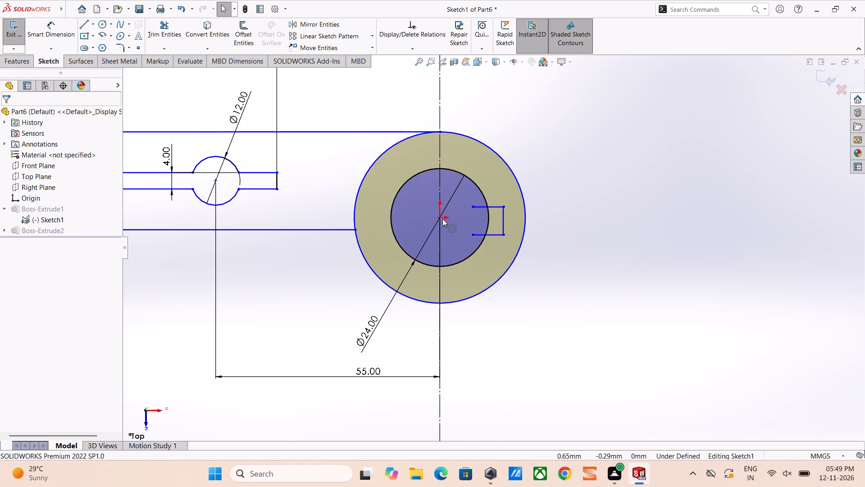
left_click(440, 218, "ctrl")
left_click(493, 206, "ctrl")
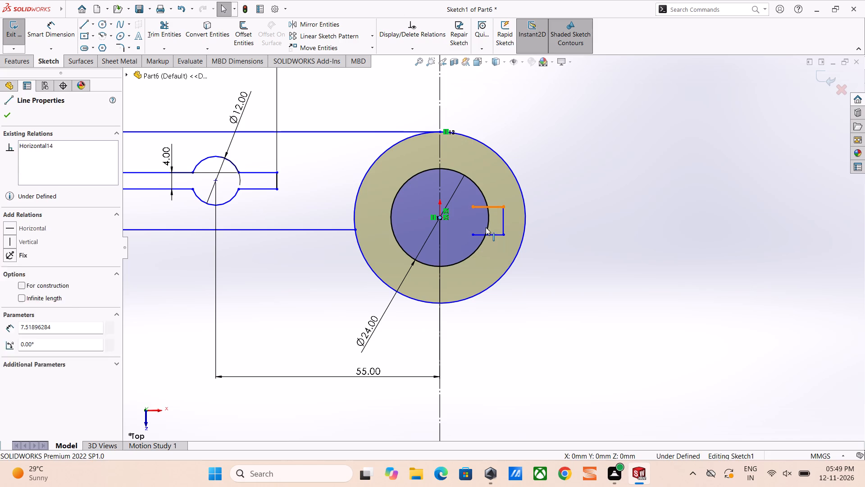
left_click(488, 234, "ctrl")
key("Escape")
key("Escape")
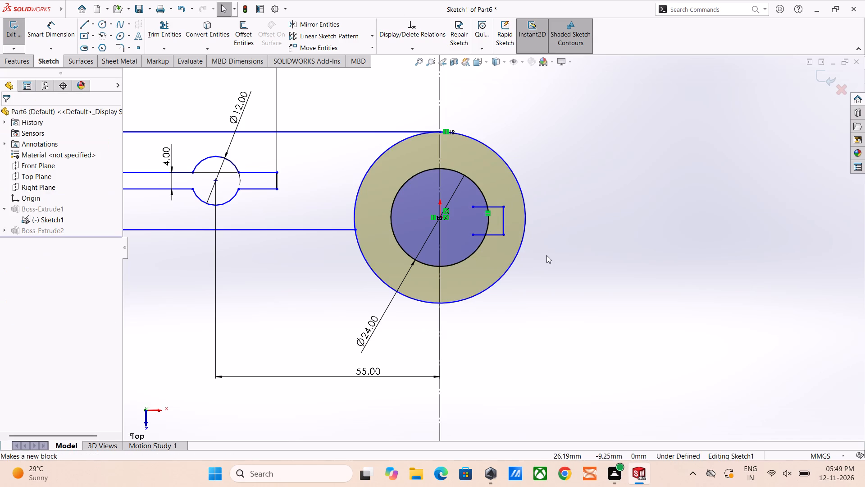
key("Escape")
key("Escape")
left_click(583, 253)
Draw a horizontal construction line about 36 mm long from the origin outward through the keyway outline.
right_click_drag(602, 234, 539, 233)
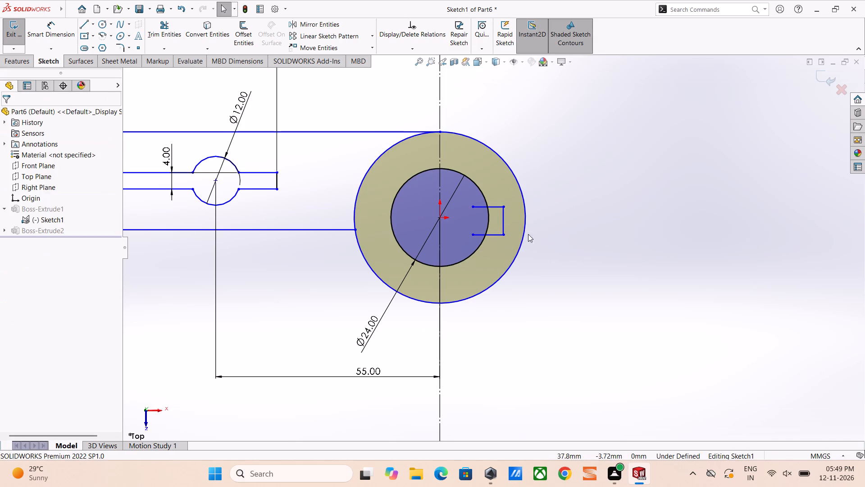
left_click(439, 217)
left_click(586, 219)
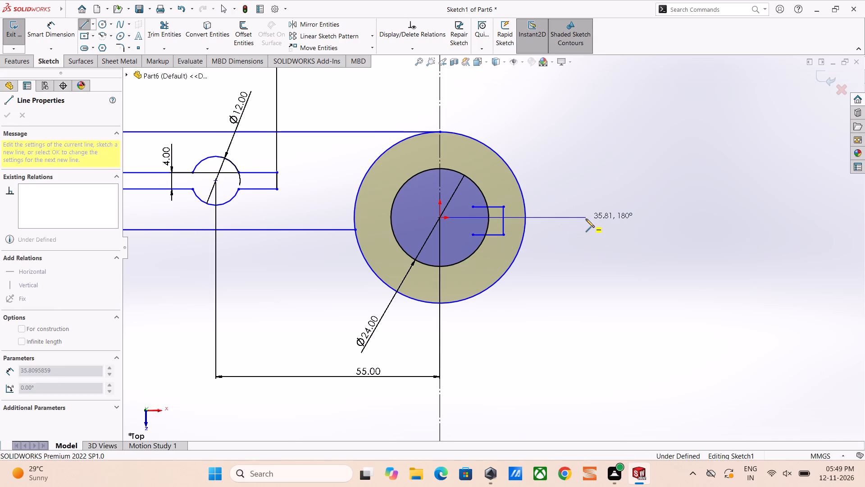
right_click(586, 219)
left_click(609, 206)
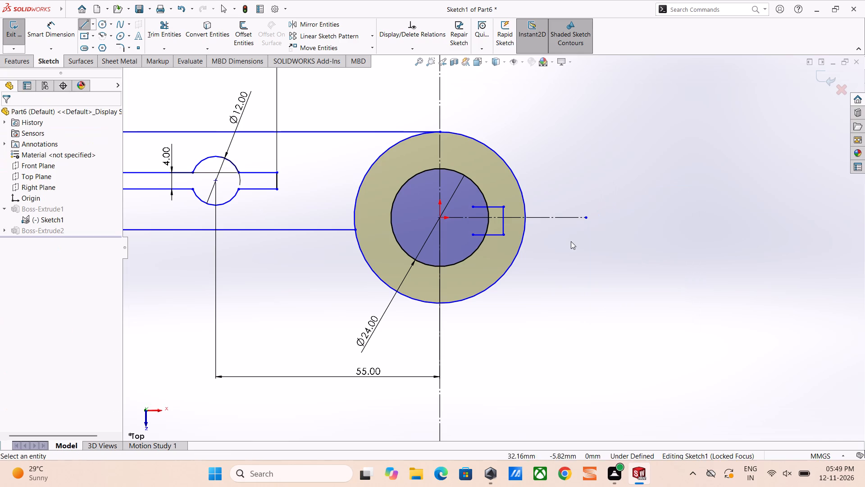
left_click(571, 241)
key("Escape")
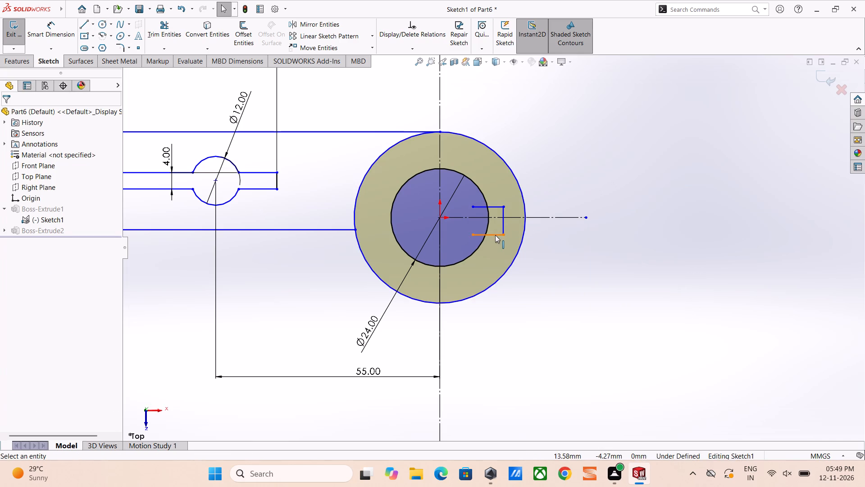
Make the keyway's two horizontal lines symmetric about the horizontal construction line through the origin.
left_click(495, 235, "ctrl")
left_click(497, 220, "ctrl")
left_click(498, 208, "ctrl")
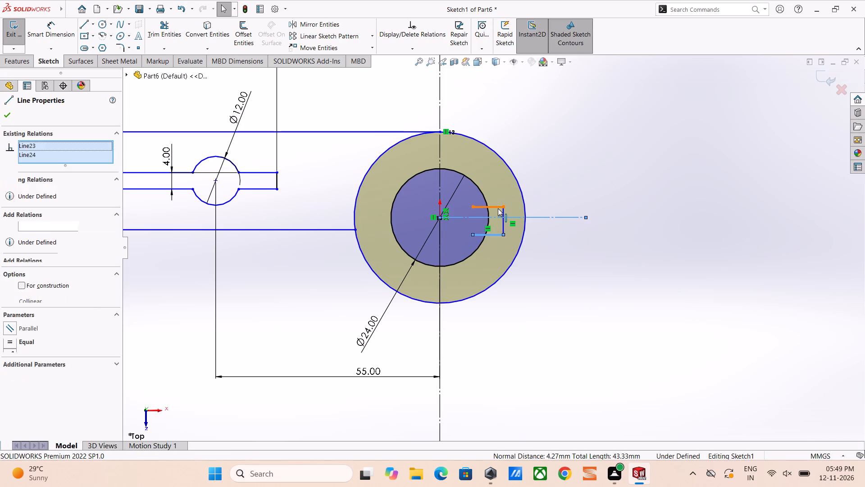
left_click(12, 350)
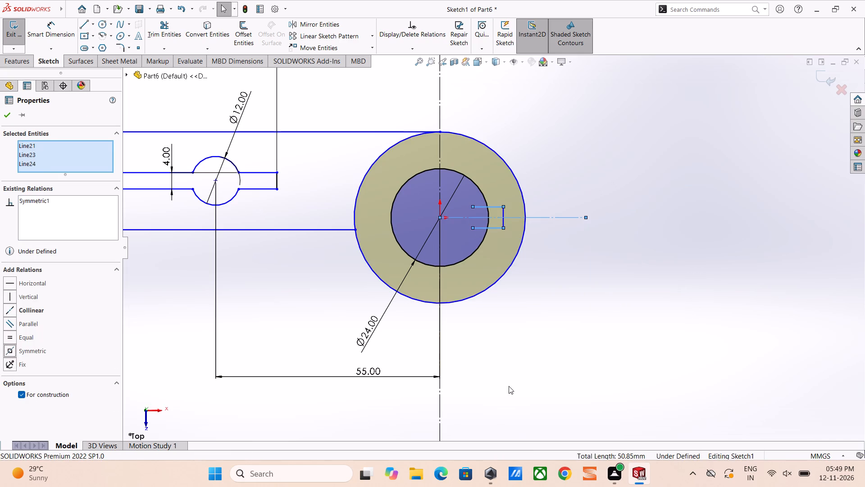
left_click(659, 385)
Dimension the keyway's width between its two horizontal lines as 6 mm.
right_click_drag(642, 361, 654, 257)
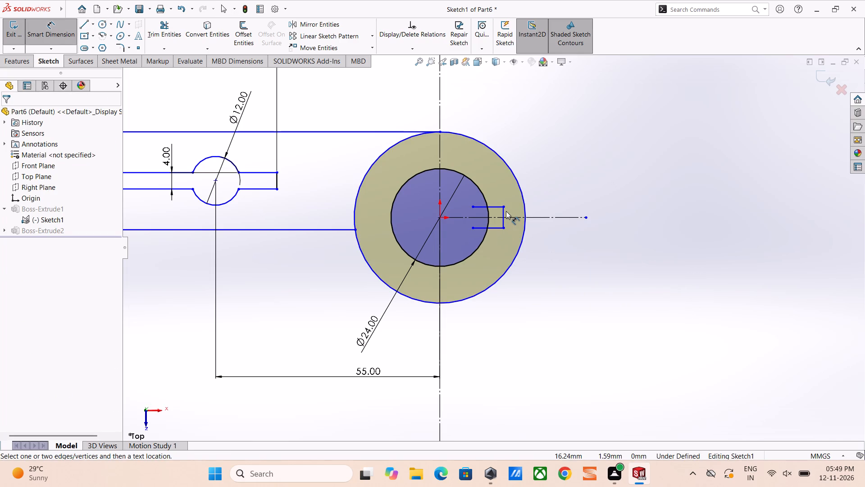
left_click(504, 211)
left_click(559, 215)
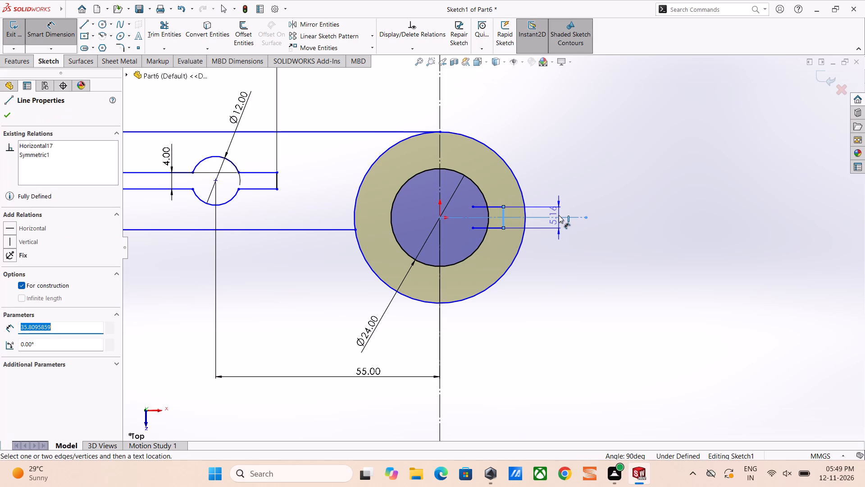
key("Escape")
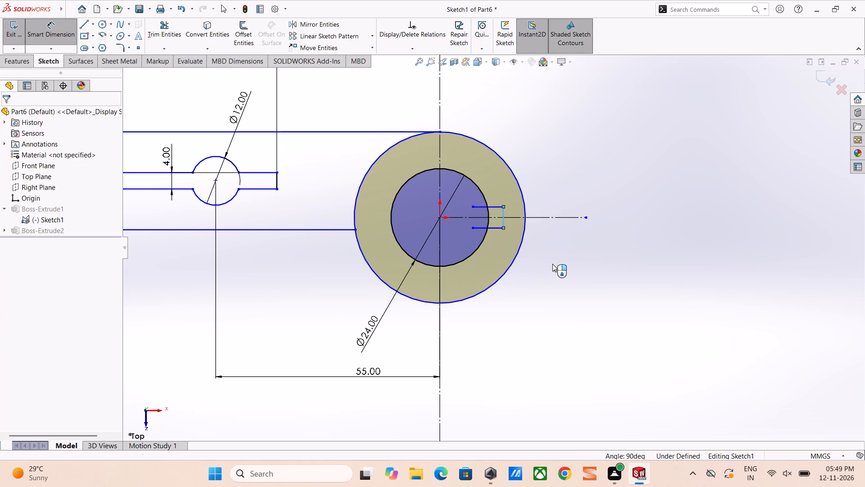
left_click(595, 254)
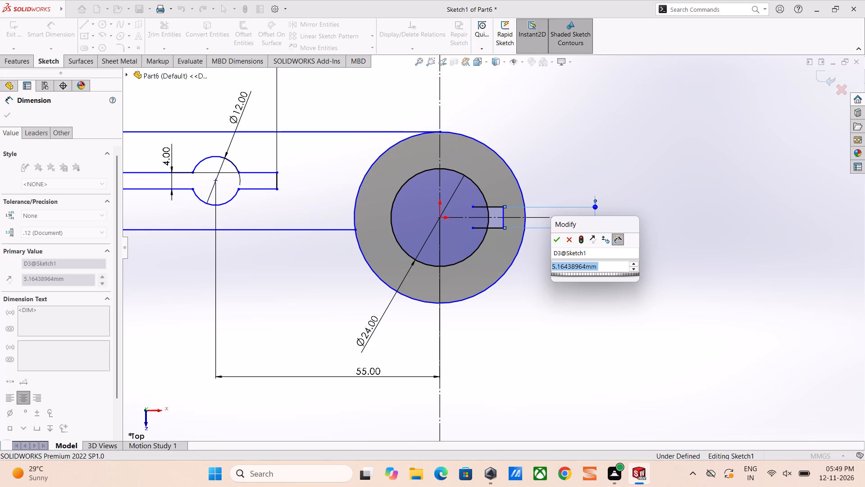
key("6")
key("Return")
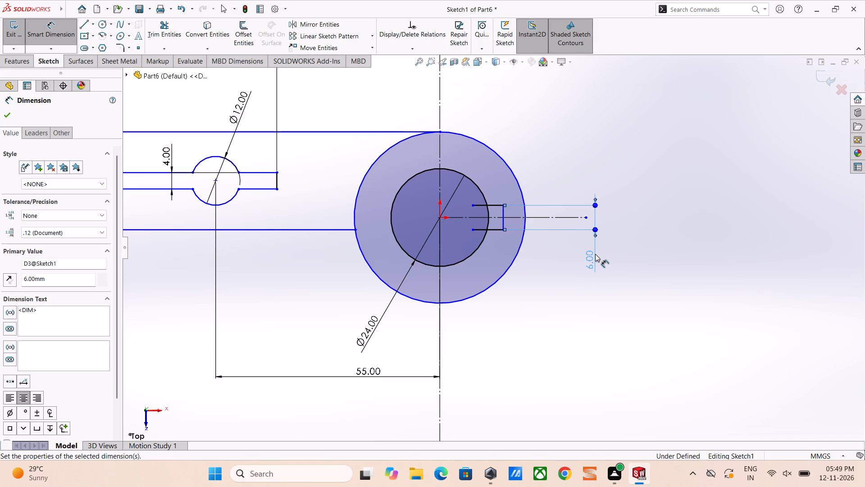
key("Escape")
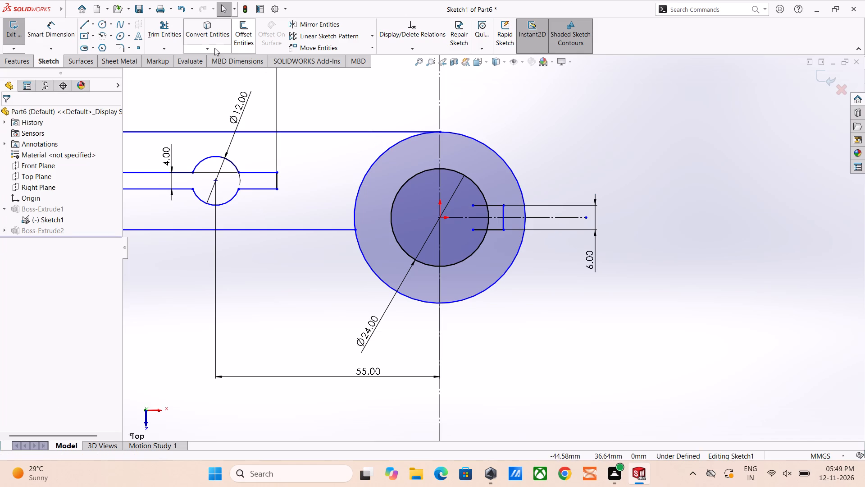
Trim the ends of the two horizontal keyway lines that extend inside the 24 mm bore.
left_click(152, 27)
scroll(607, 251, "down", 3)
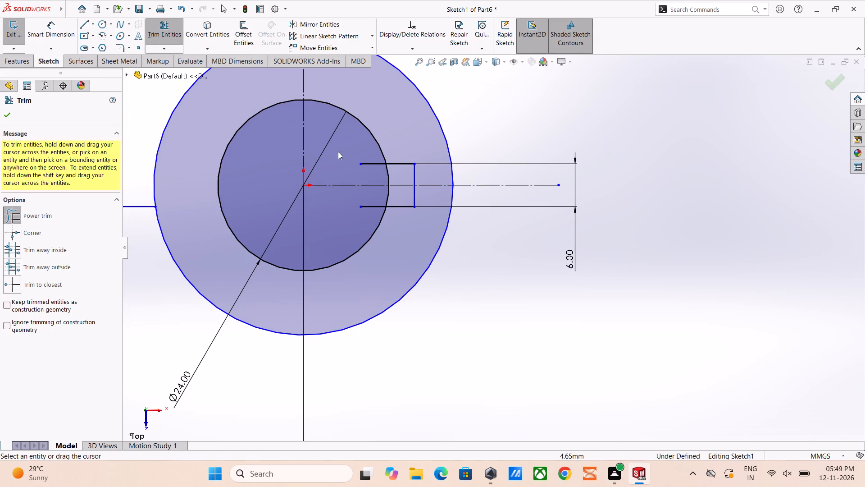
left_click_drag(351, 143, 373, 176)
left_click_drag(368, 192, 361, 225)
Dimension the keyway's upper horizontal line to a length of 3 mm.
right_click_drag(523, 331, 498, 213)
left_click(397, 163)
left_click(397, 130)
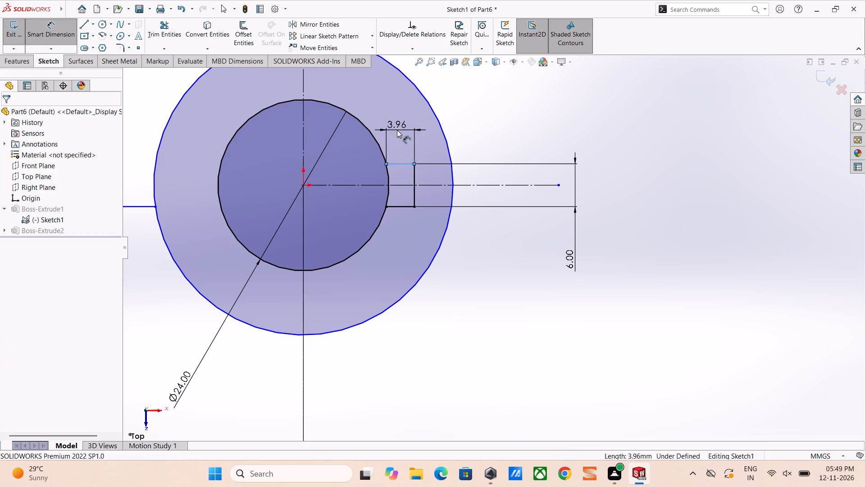
key("3")
key("Return")
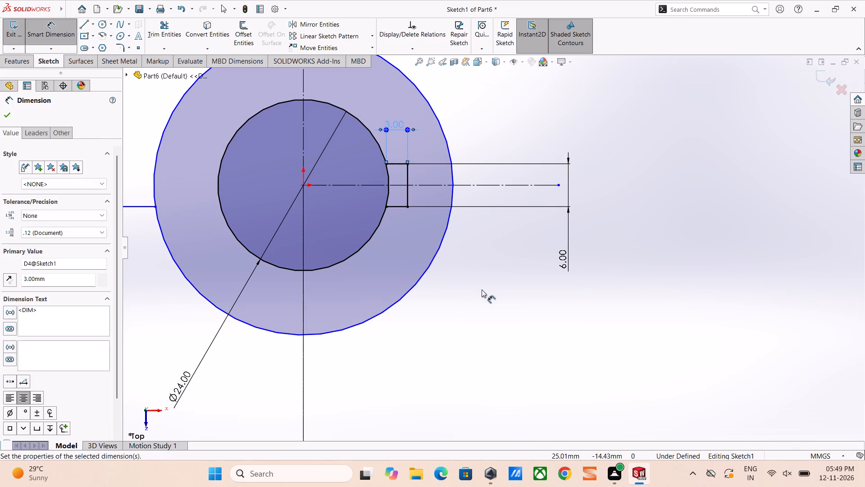
key("Escape")
Trim the bore arc between the two keyway lines so the keyway opens into the bore.
left_click(164, 27)
left_click_drag(332, 156, 336, 158)
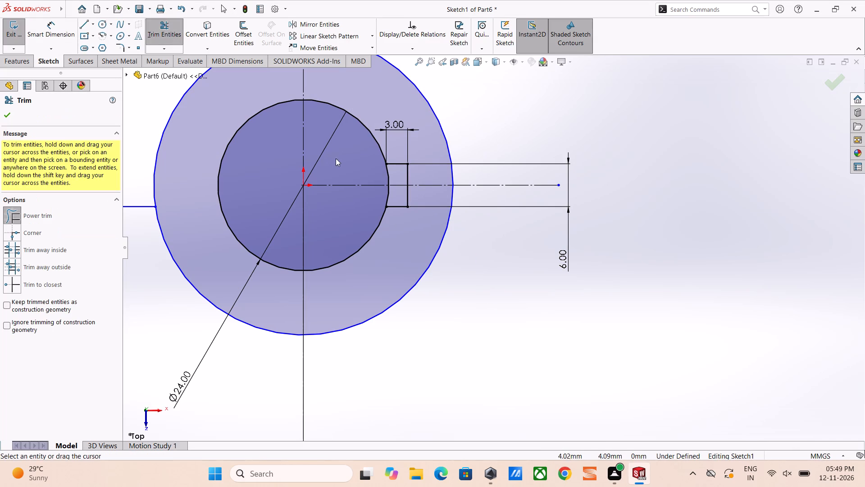
left_click_drag(336, 158, 400, 174)
left_click_drag(394, 195, 373, 198)
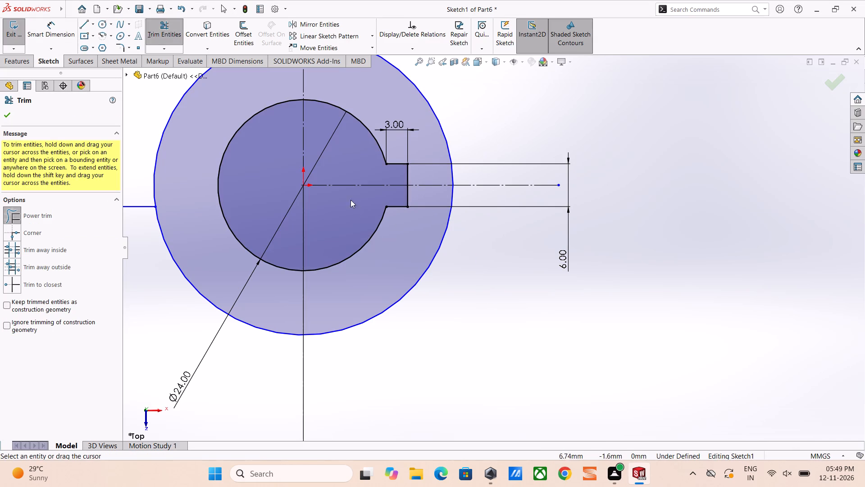
left_click(6, 115)
Exit the base sketch to rebuild the part with the bore keyway.
scroll(237, 129, "up", 4)
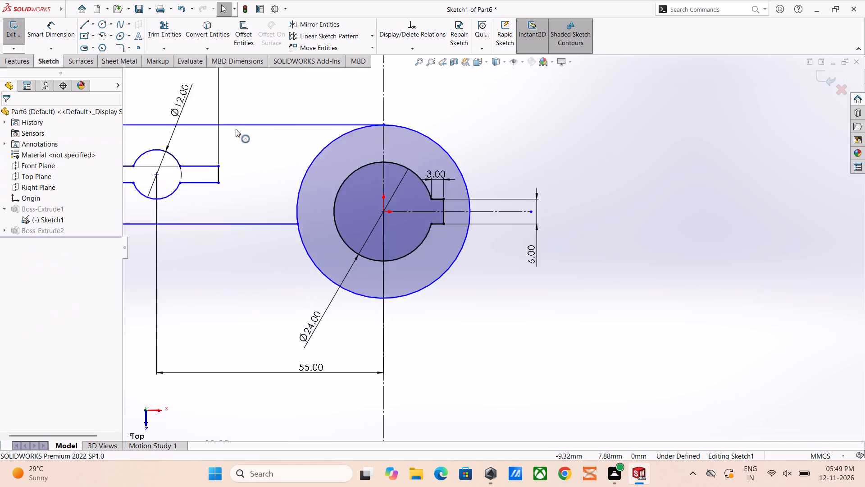
scroll(44, 129, "up", 2)
left_click(13, 44)
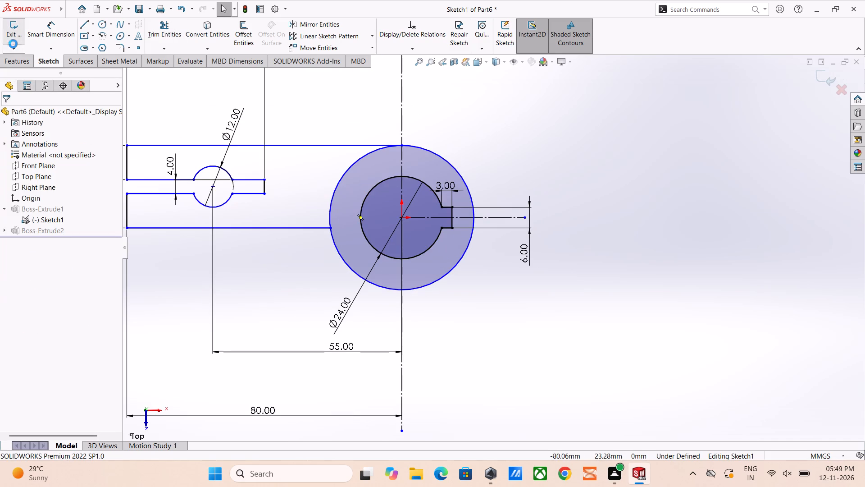
middle_click_drag(351, 219, 344, 131)
scroll(340, 149, "up", 1)
scroll(364, 198, "up", 3)
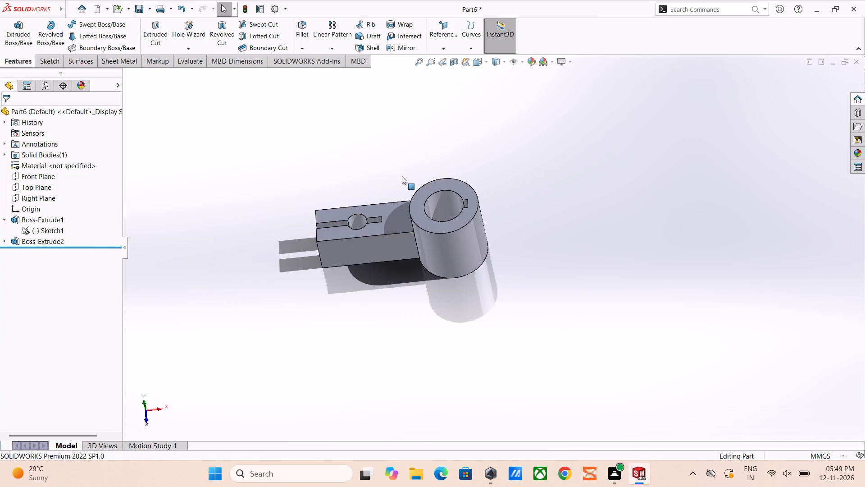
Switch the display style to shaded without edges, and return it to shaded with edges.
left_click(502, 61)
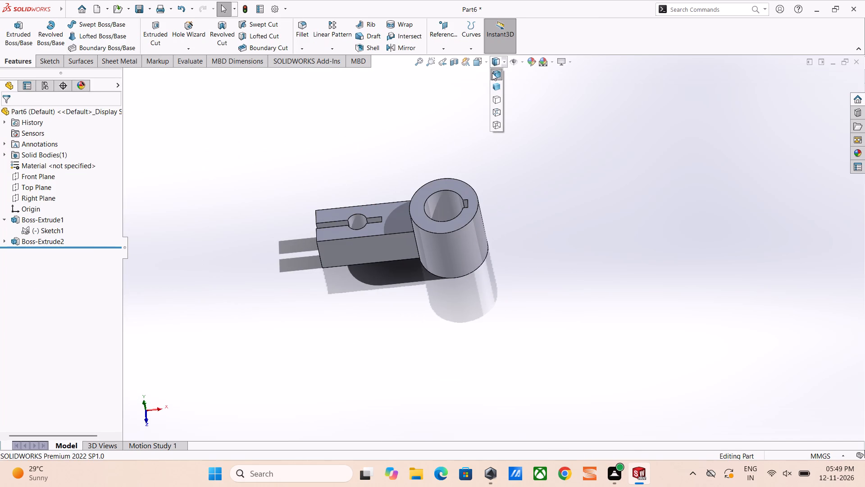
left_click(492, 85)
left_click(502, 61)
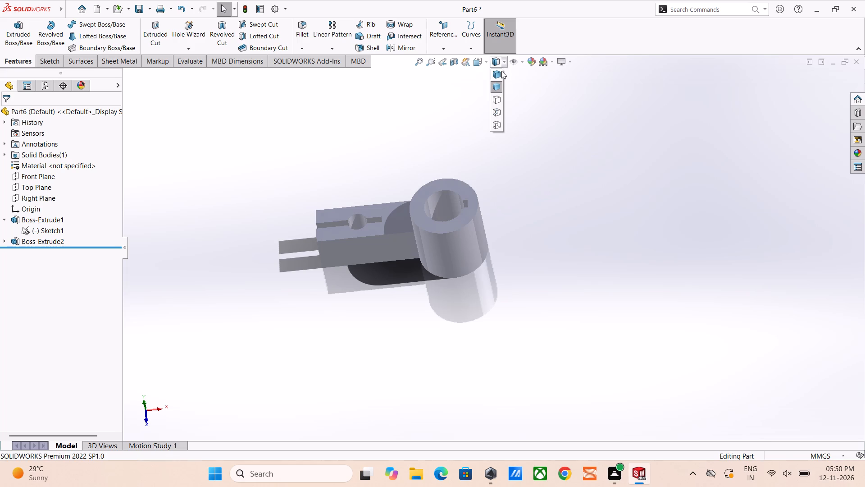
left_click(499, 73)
Show the finished part in the isometric view.
left_click(488, 60)
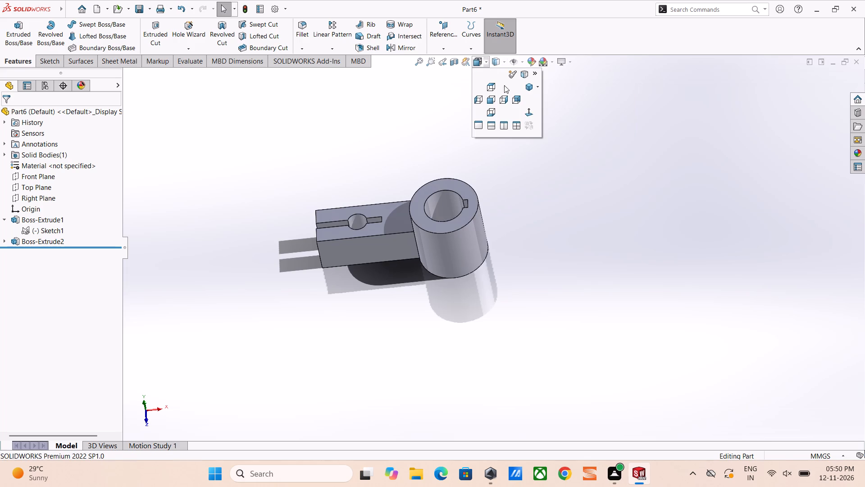
left_click(530, 84)
left_click(353, 233)
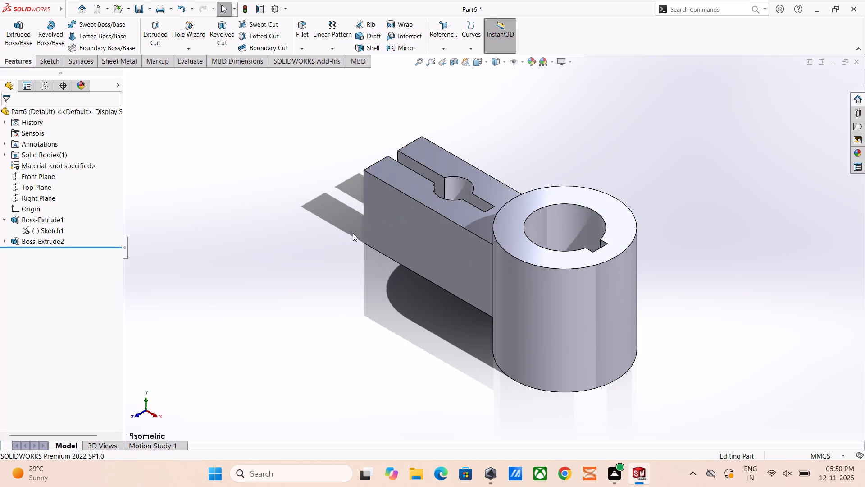
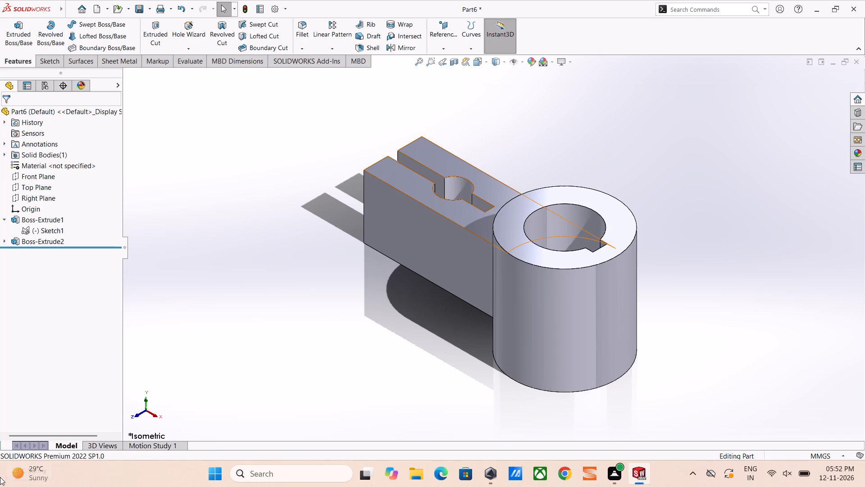
Save the part as a SOLIDWORKS Part file named 6 in the fuji folder on the Desktop.
key("ctrl+s")
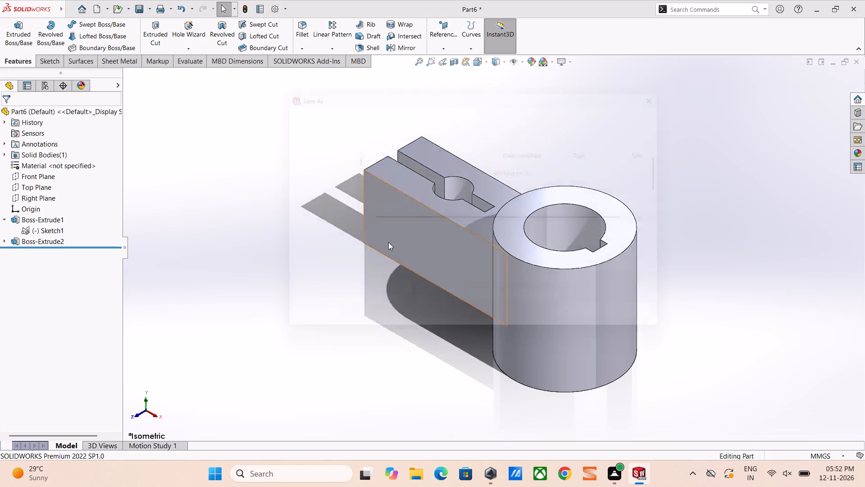
scroll(394, 195, "down", 2)
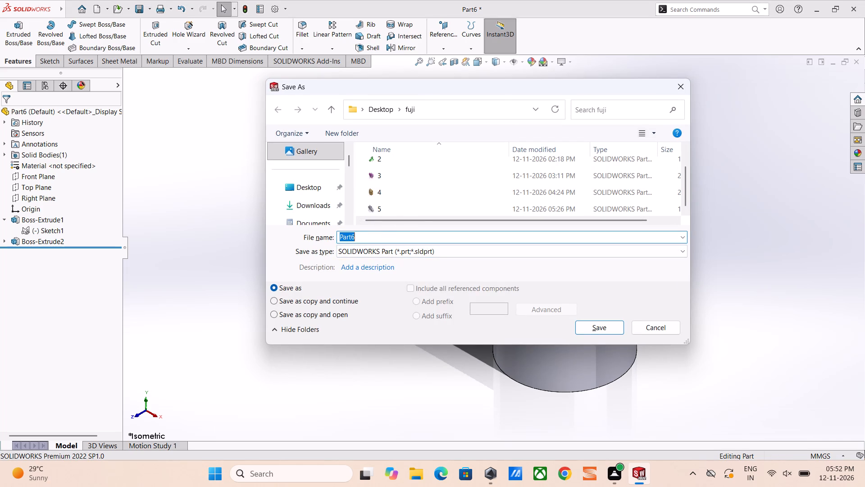
key("BackSpace")
key("6")
key("Return")
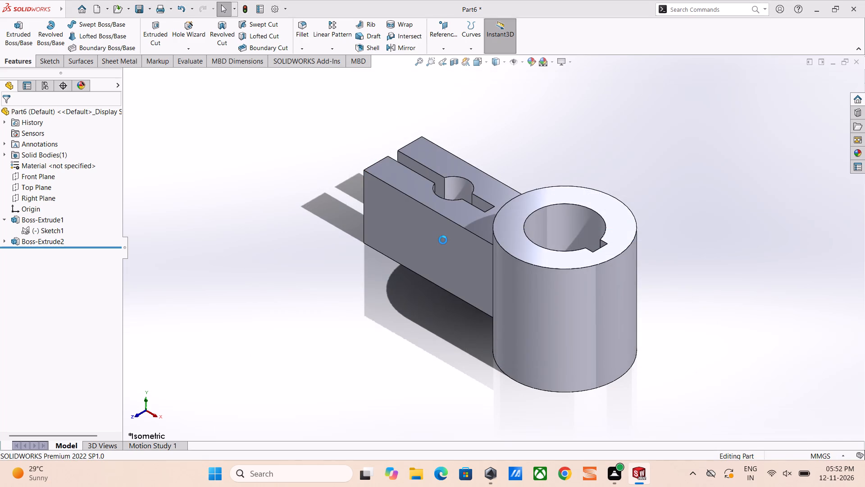
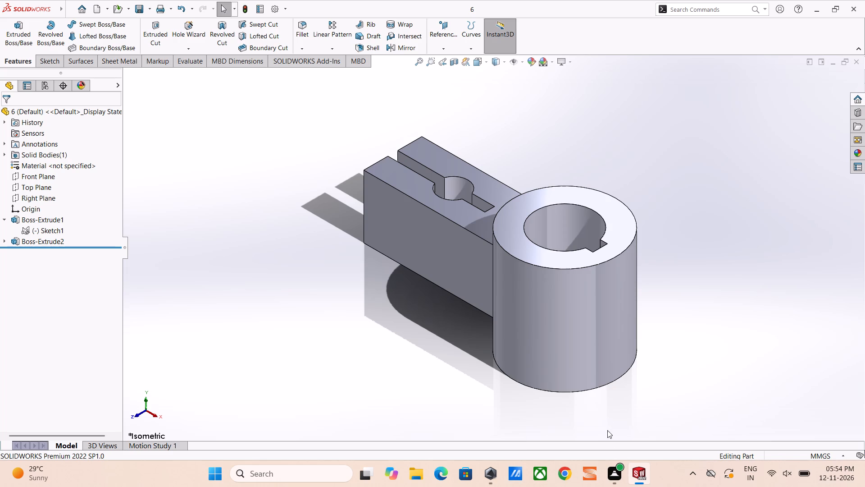
Inspect the hub, keyway and split slotted arm of the finished part from several angles.
middle_click_drag(477, 254, 466, 322)
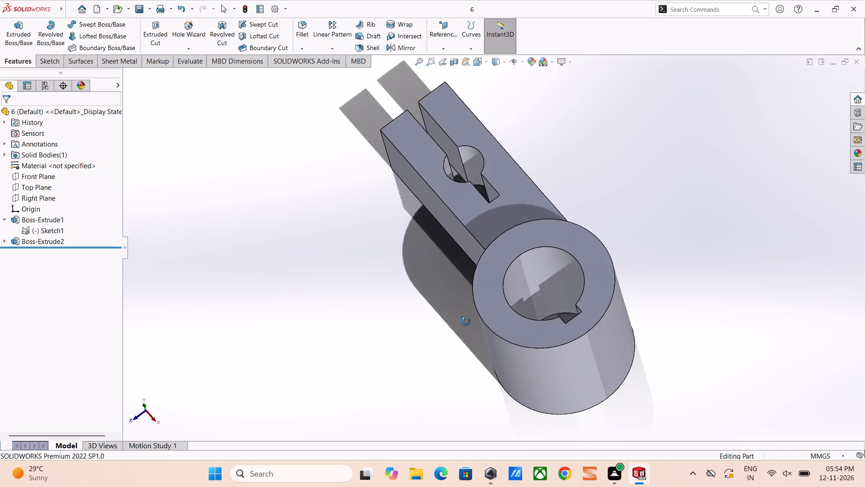
middle_click_drag(466, 322, 499, 307)
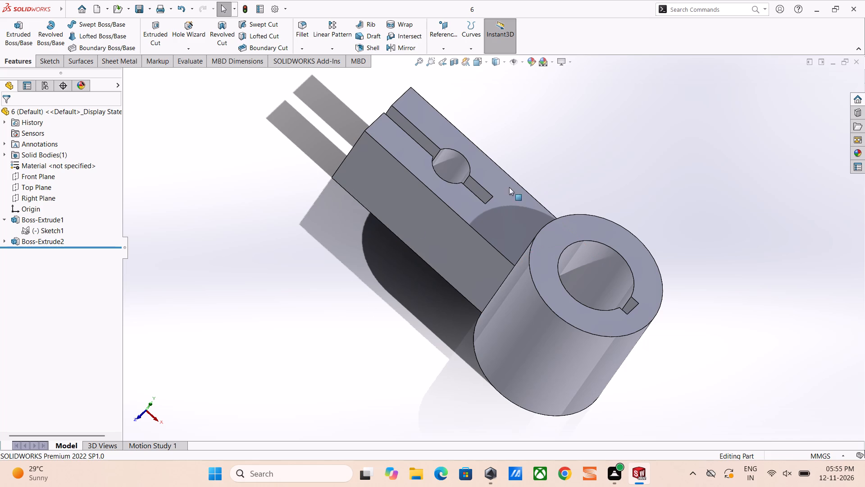
left_click(485, 61)
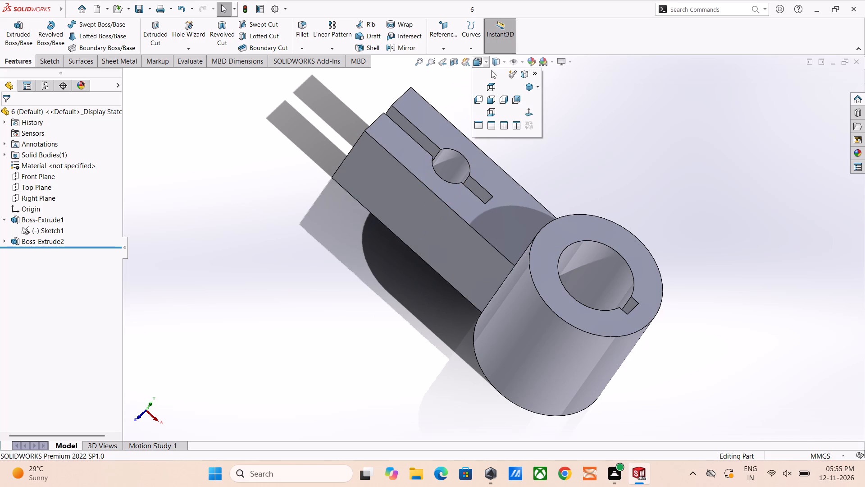
left_click(535, 87)
left_click(529, 89)
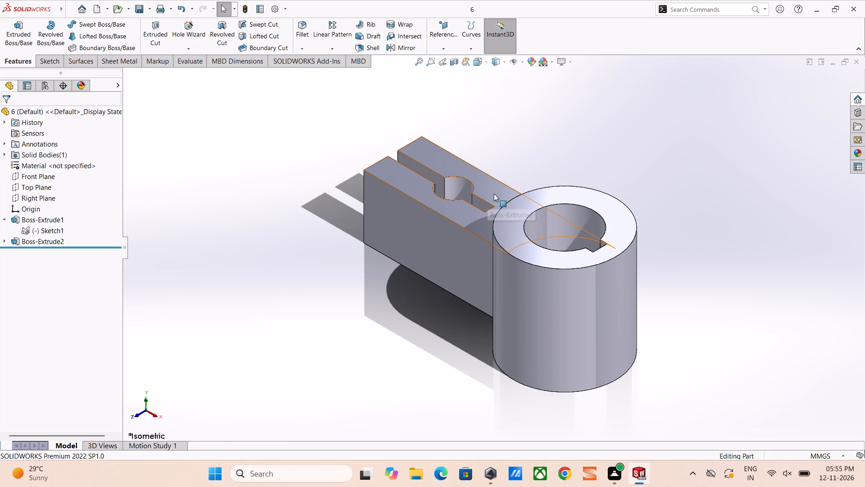
left_click(519, 140)
middle_click_drag(546, 162, 569, 360)
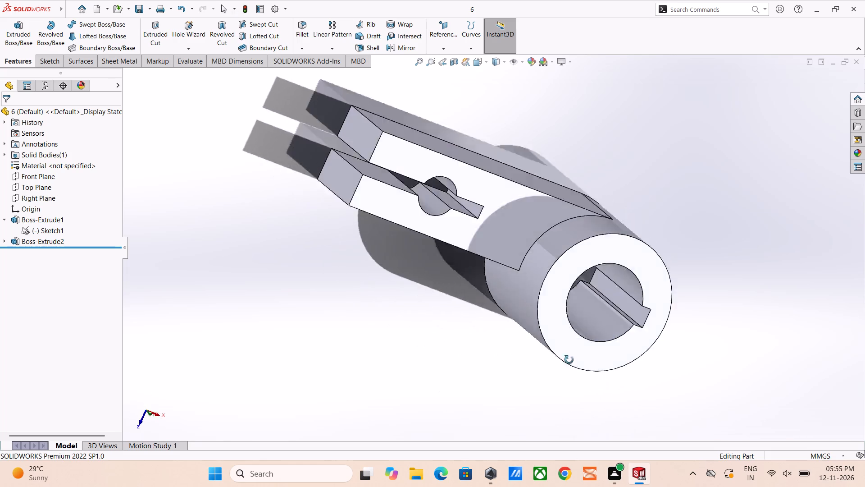
middle_click_drag(569, 360, 539, 383)
scroll(587, 188, "down", 1)
middle_click_drag(587, 188, 515, 322)
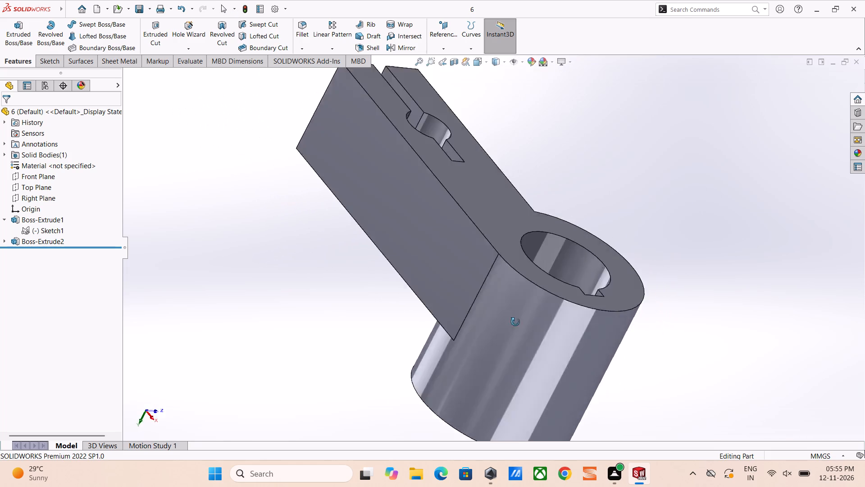
middle_click_drag(515, 322, 317, 46)
scroll(318, 46, "down", 1)
middle_click_drag(366, 228, 360, 191)
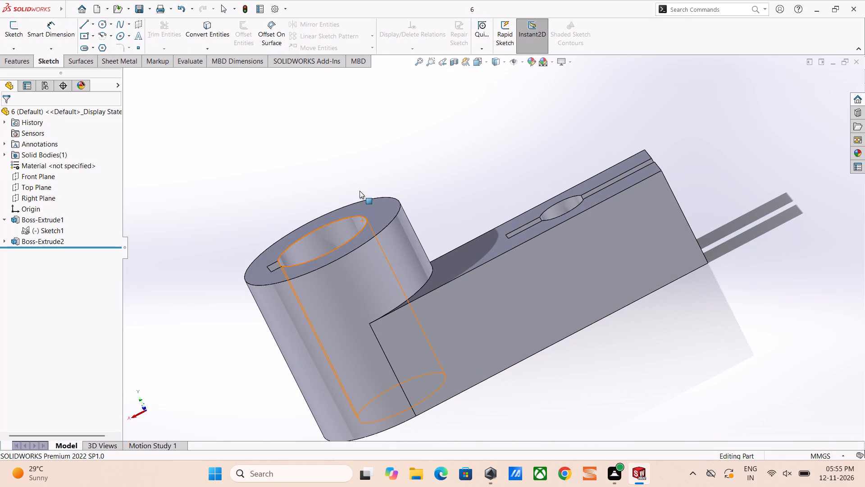
Return the part to the isometric view and save it.
key("ctrl+F7")
left_click(486, 66)
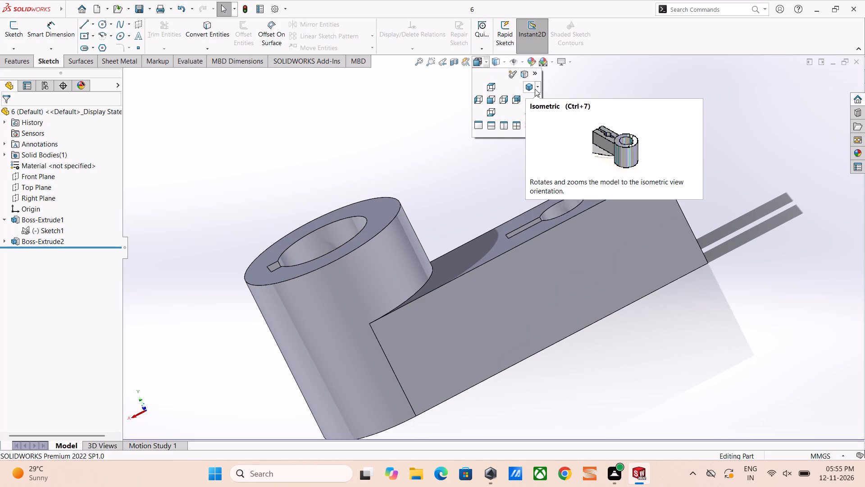
left_click(715, 85)
key("ctrl+7")
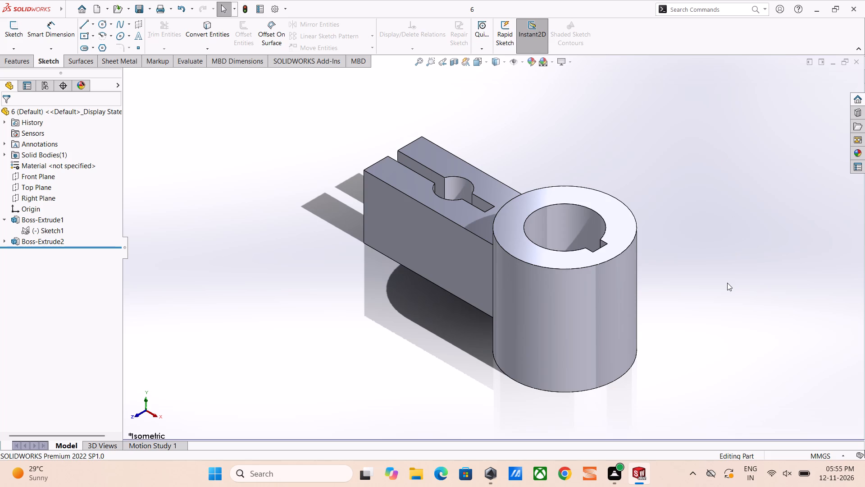
key("ctrl+s")
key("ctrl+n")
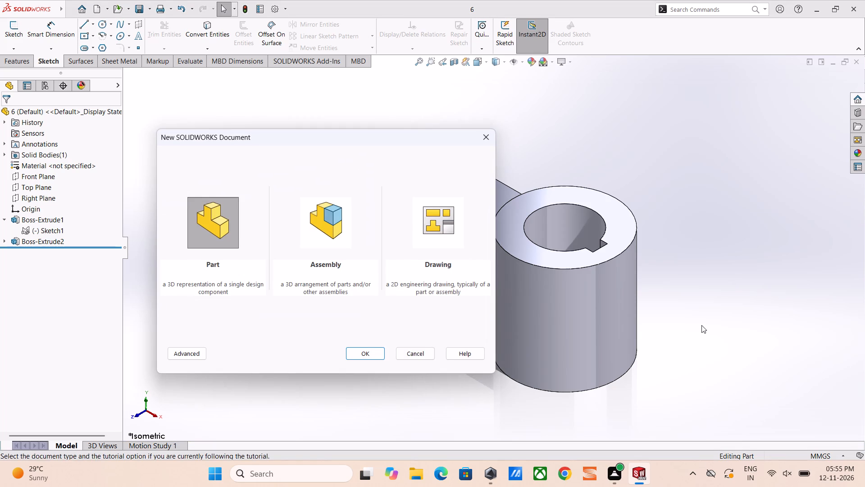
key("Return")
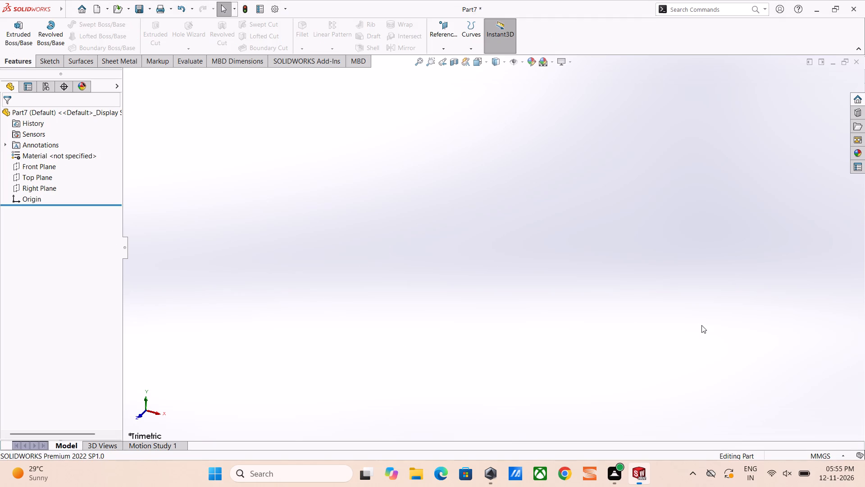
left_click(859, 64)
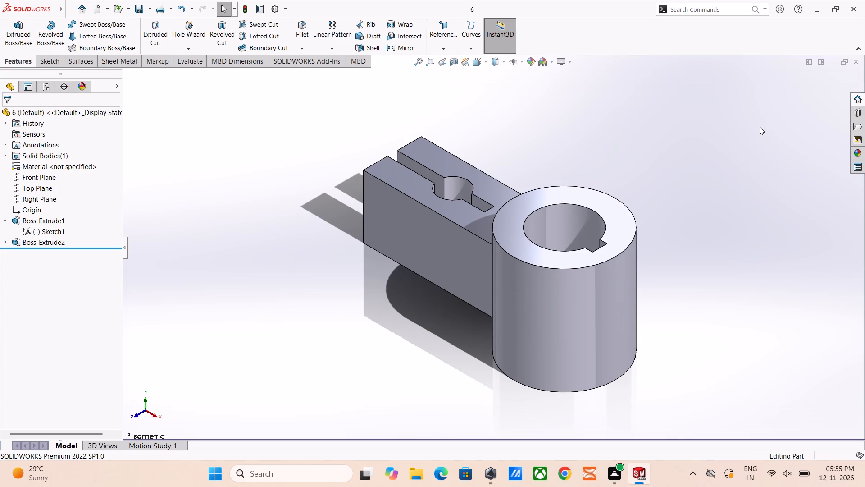
Create a new drawing document with a standard A3 (ISO) sheet and its sheet format displayed.
key("ctrl+n")
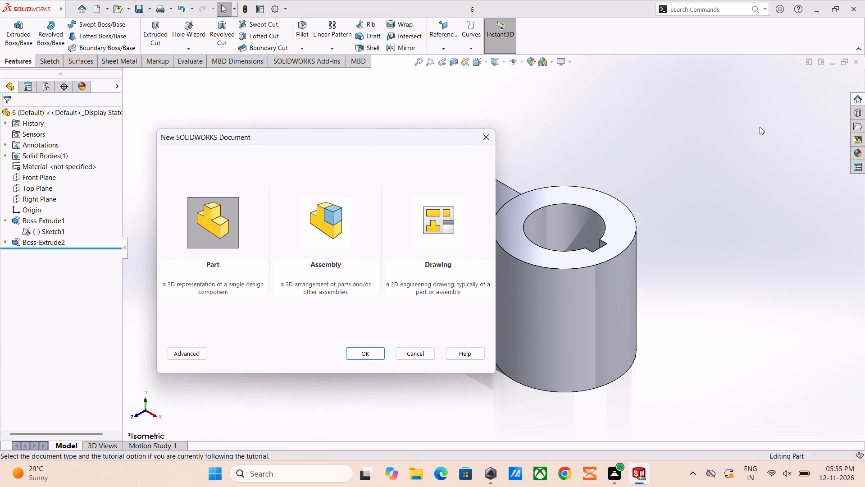
key("Left")
key("Return")
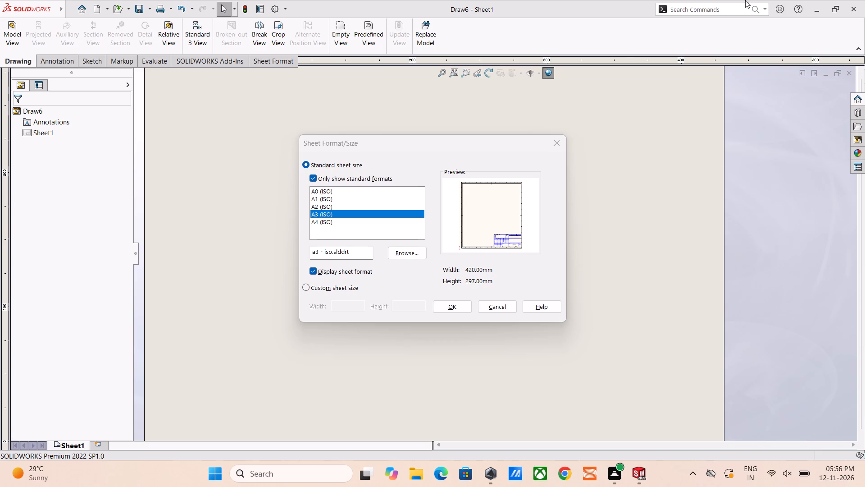
left_click(716, 0)
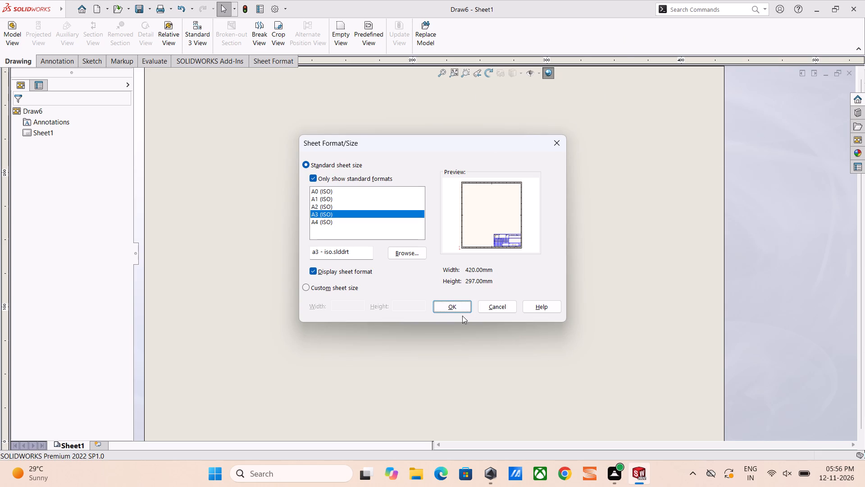
left_click(461, 310)
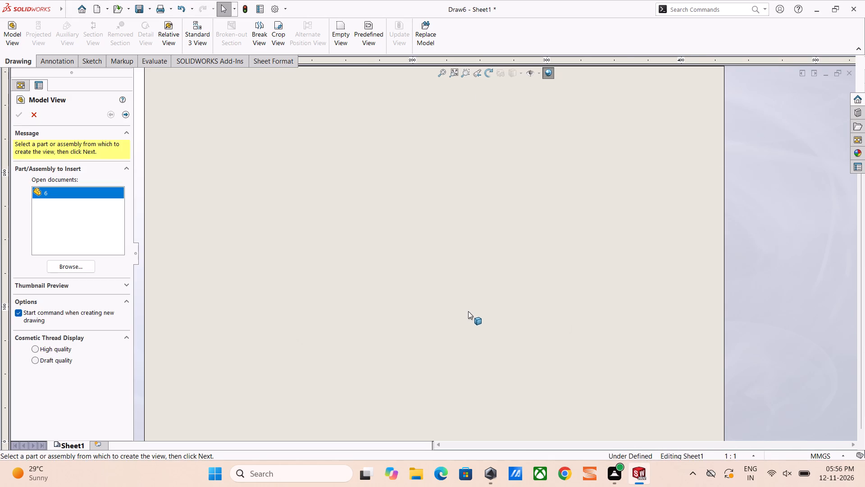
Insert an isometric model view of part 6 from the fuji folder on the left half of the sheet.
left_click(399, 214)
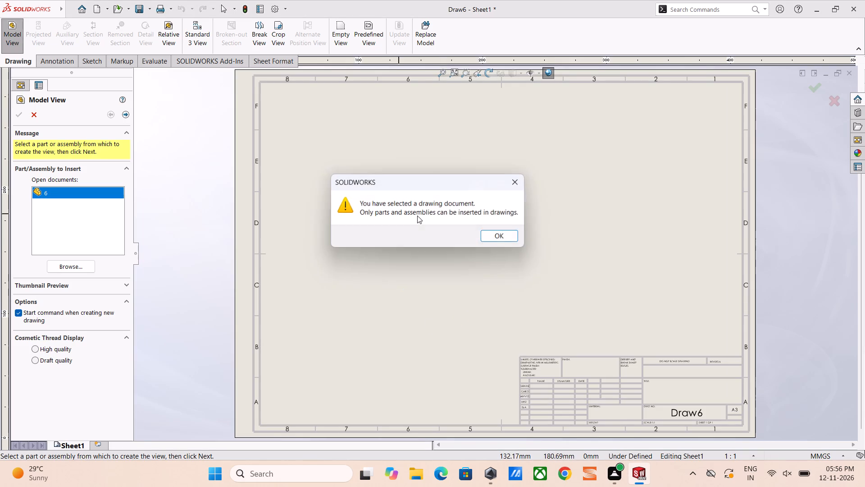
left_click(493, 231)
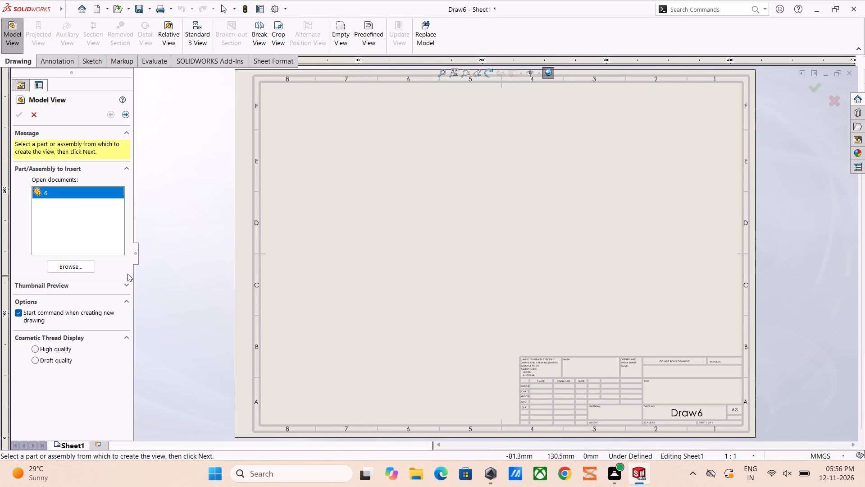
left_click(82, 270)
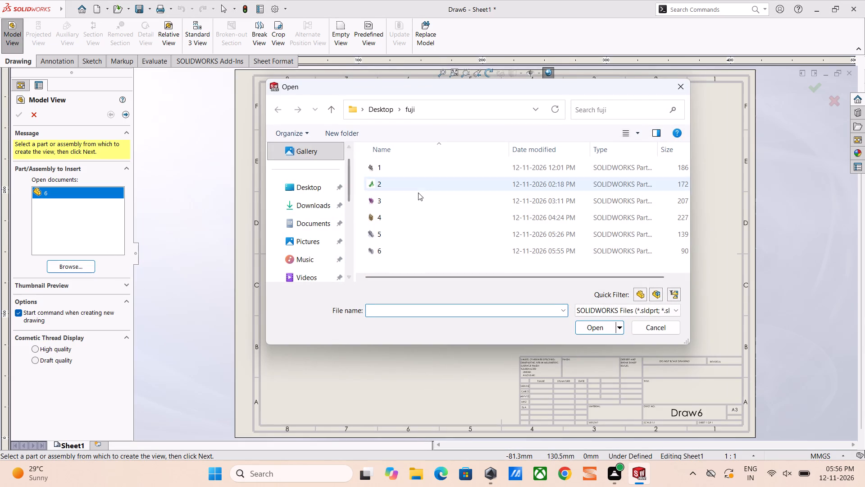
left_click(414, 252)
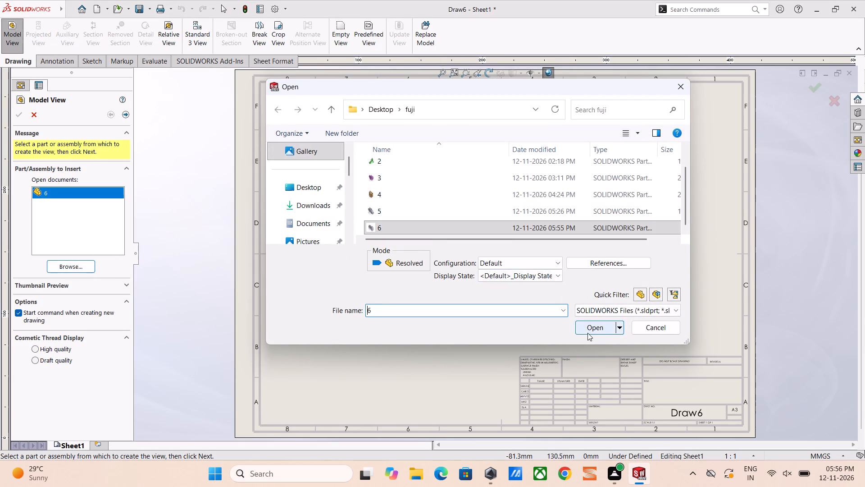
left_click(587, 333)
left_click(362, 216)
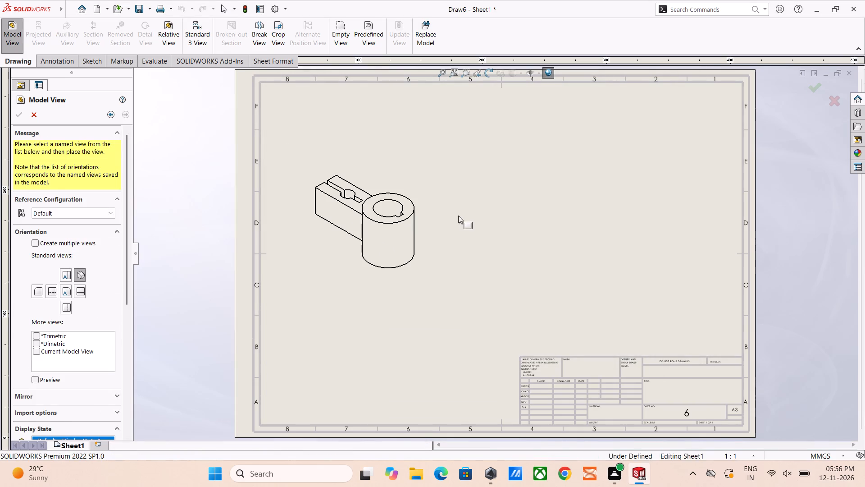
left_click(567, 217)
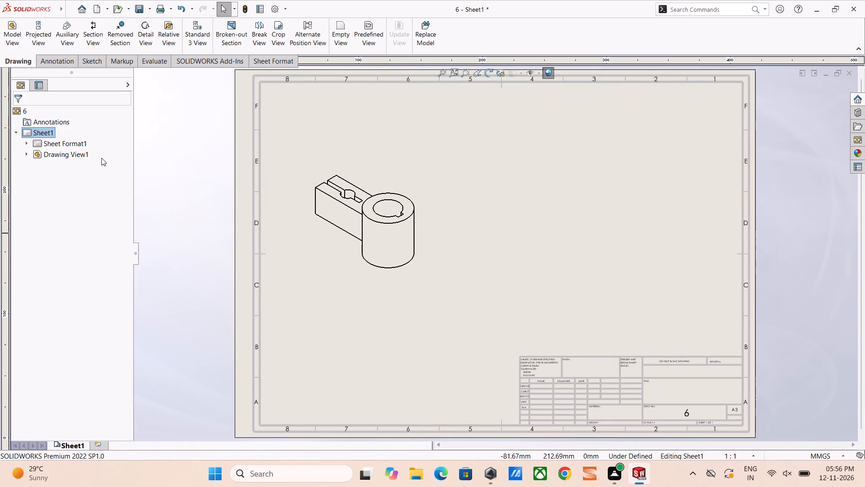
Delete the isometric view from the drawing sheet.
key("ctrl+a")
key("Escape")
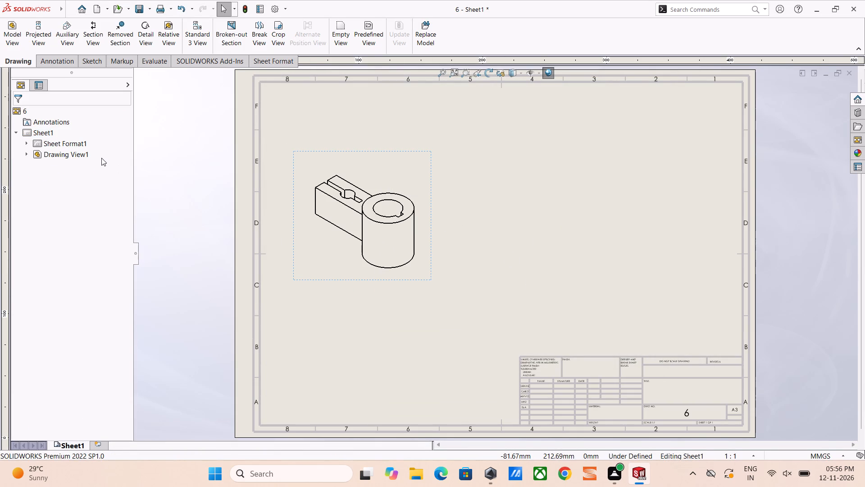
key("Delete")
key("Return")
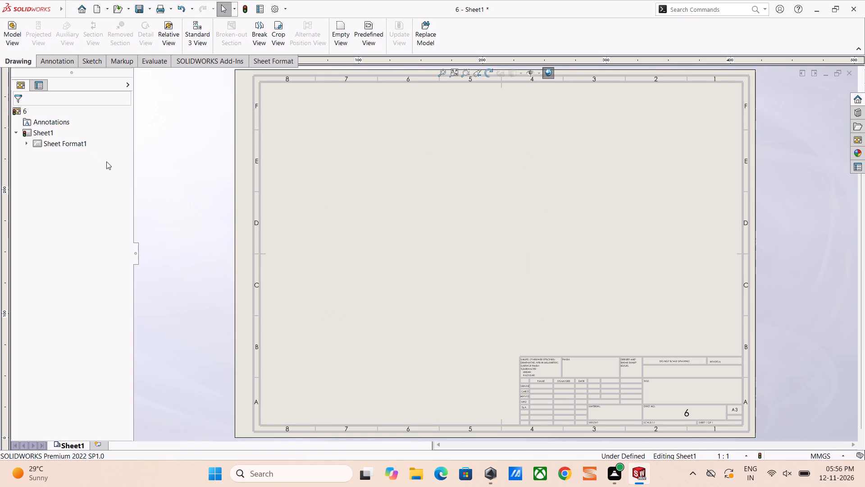
Insert the front view of part 6 from the fuji folder left of the sheet's centre.
left_click(8, 41)
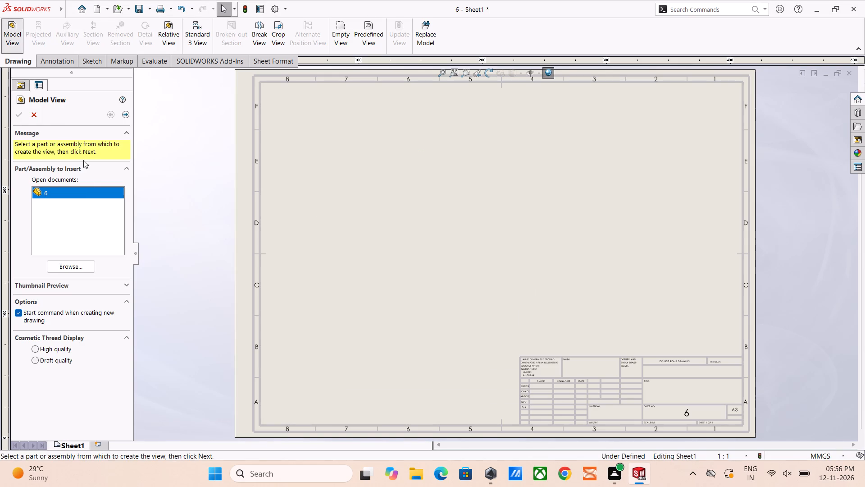
left_click(68, 269)
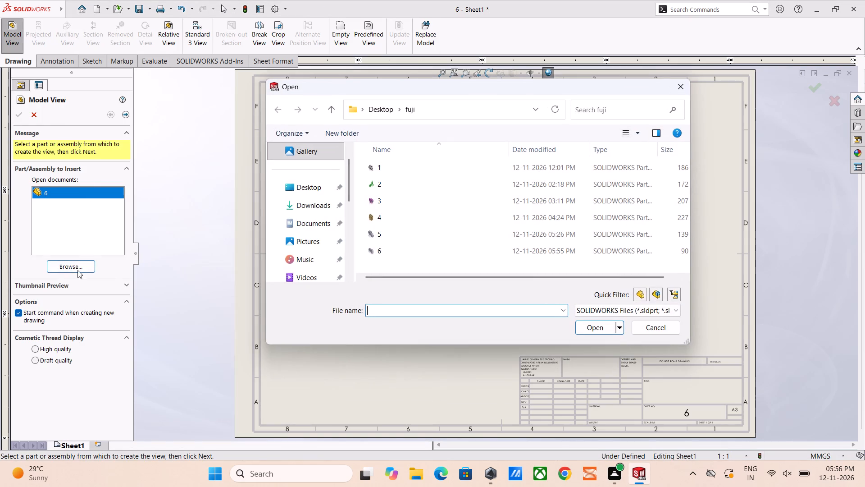
left_click(373, 254)
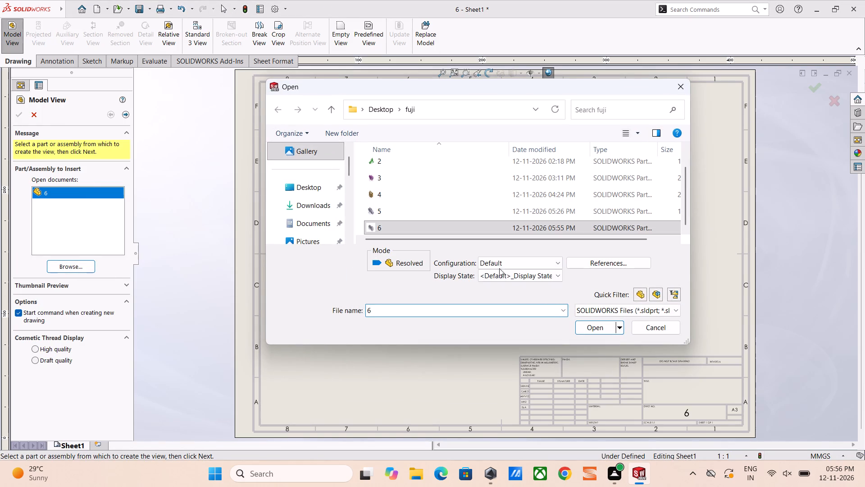
double_click(434, 229)
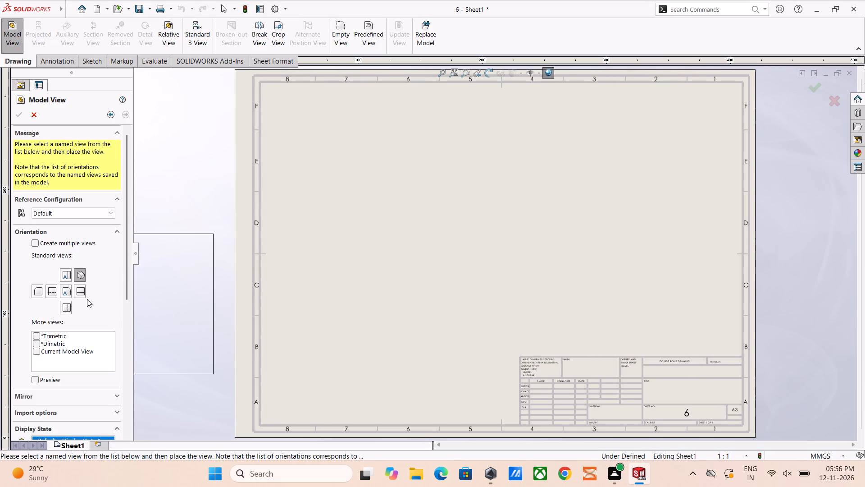
left_click(66, 289)
left_click(411, 262)
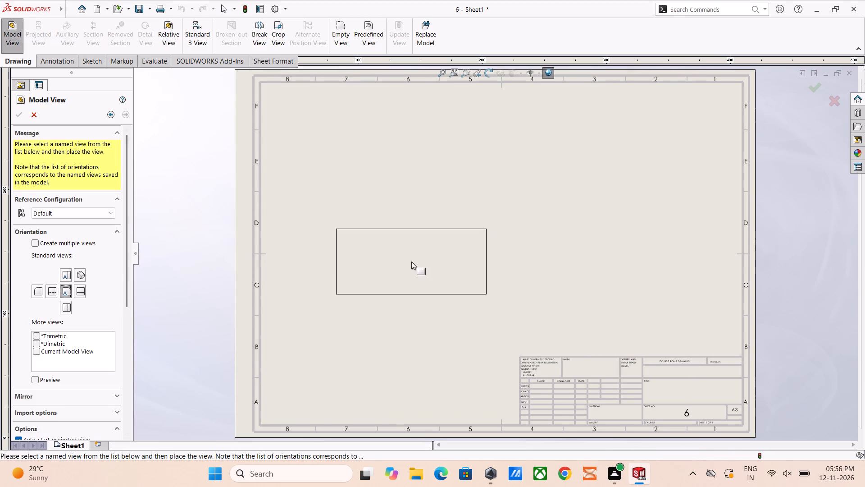
Place projected views to the right of, above and to the left of the front view, plus an isometric projection toward the upper right.
left_click(618, 262)
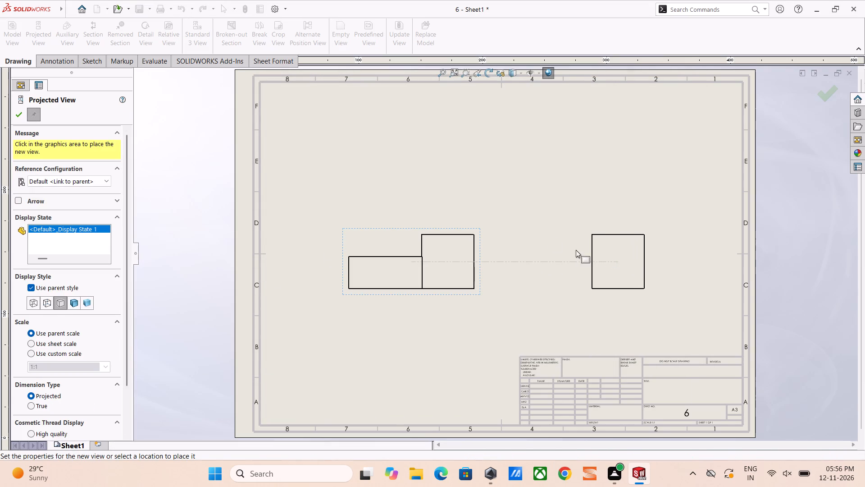
left_click(409, 156)
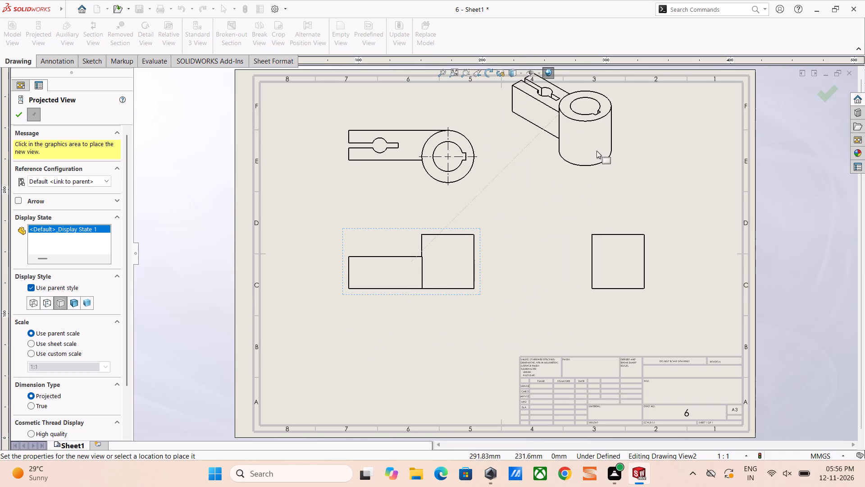
left_click(635, 178)
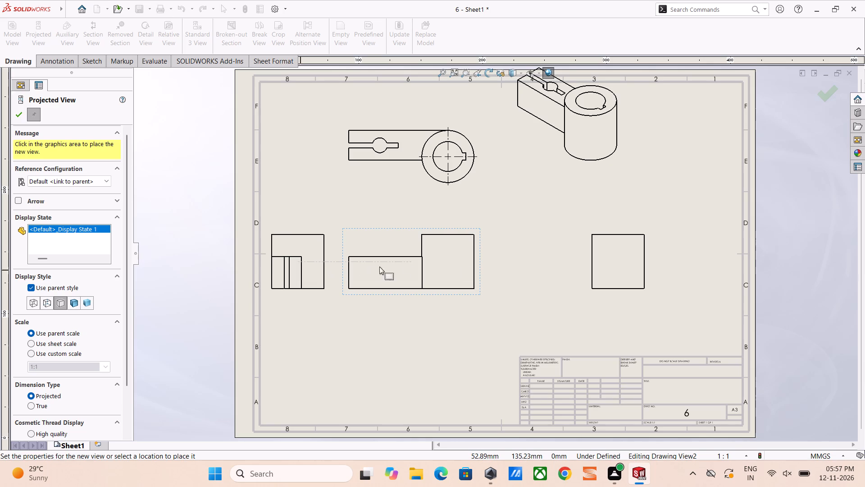
left_click(301, 261)
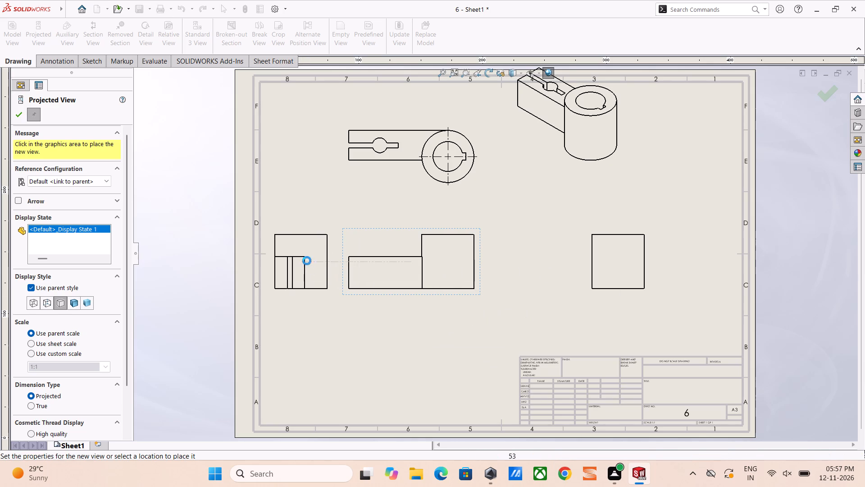
key("Escape")
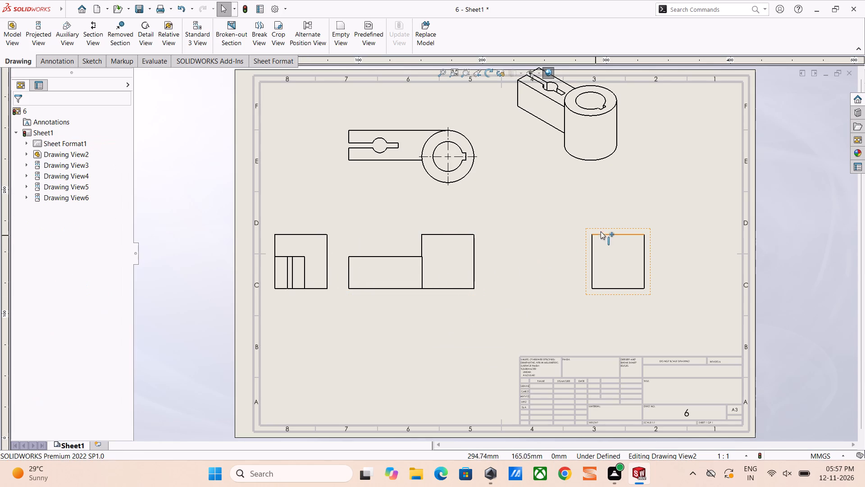
Delete the projected view to the right of the front view.
left_click(601, 229)
key("Delete")
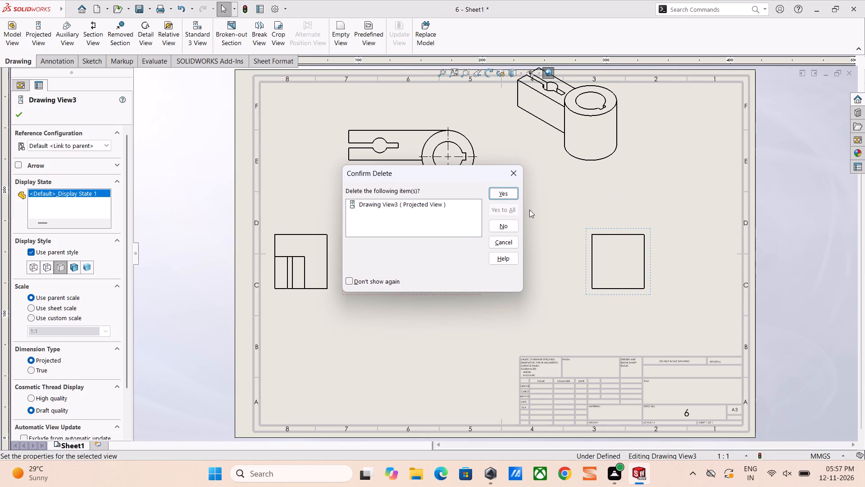
left_click(509, 193)
Rearrange the views: side view to the right of the front view, front and top views lower, isometric view inside the sheet border.
left_click_drag(321, 225, 426, 217)
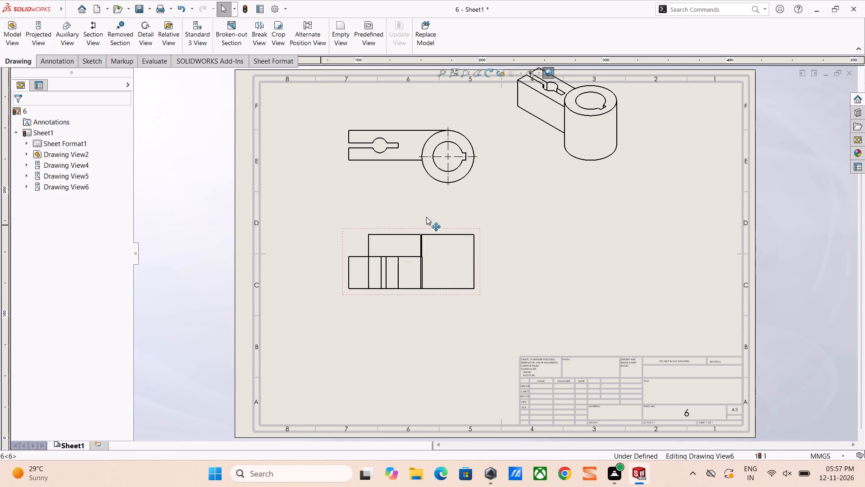
left_click_drag(426, 217, 677, 222)
left_click_drag(480, 232, 470, 268)
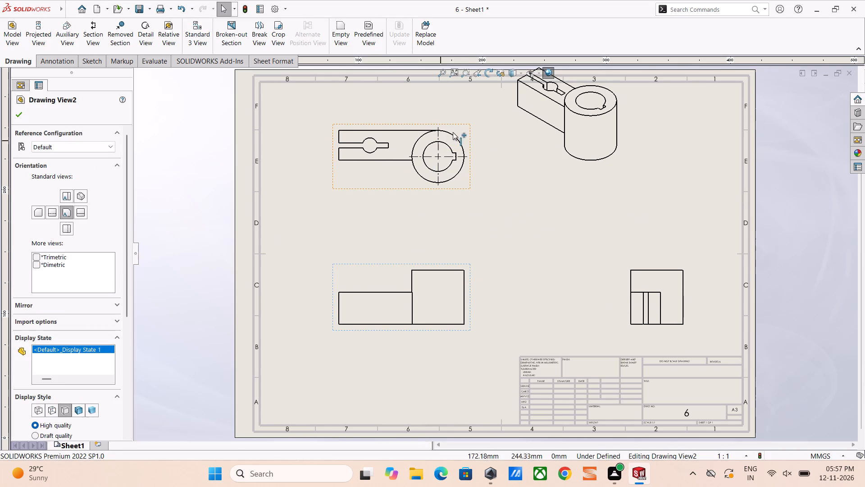
left_click_drag(469, 130, 471, 147)
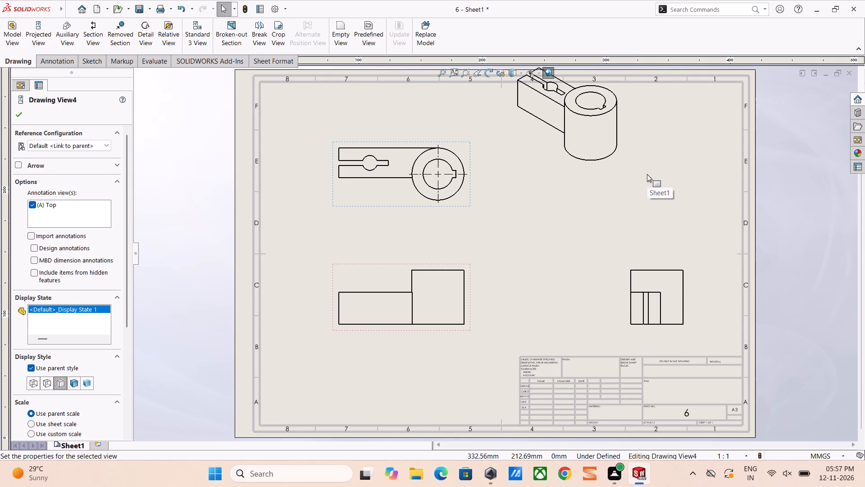
left_click_drag(633, 122, 679, 168)
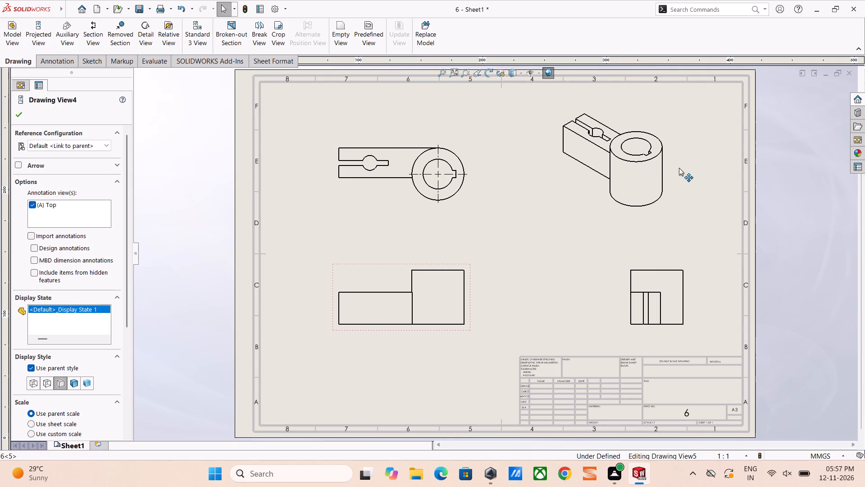
left_click_drag(679, 168, 688, 176)
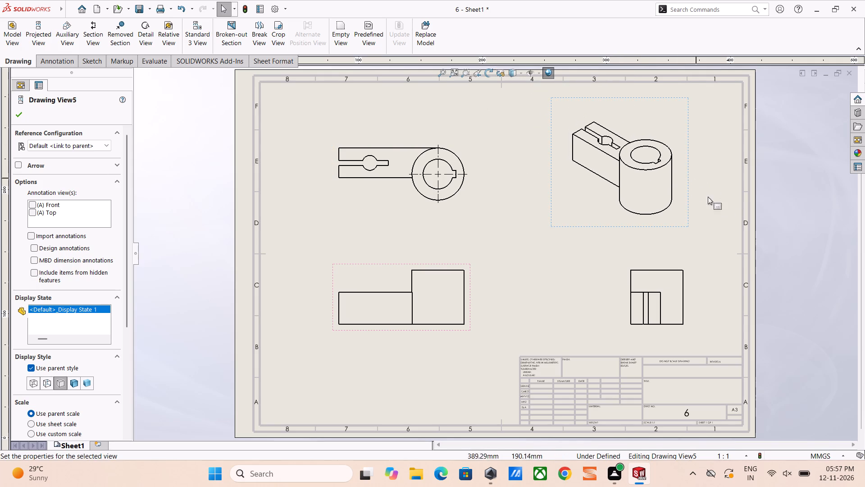
Set the isometric view's display style to Shaded With Edges.
left_click(687, 188)
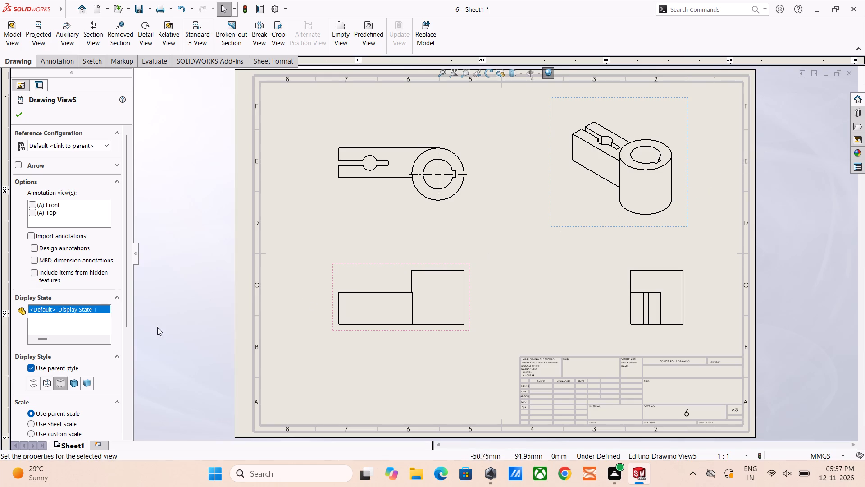
left_click(77, 385)
left_click(199, 311)
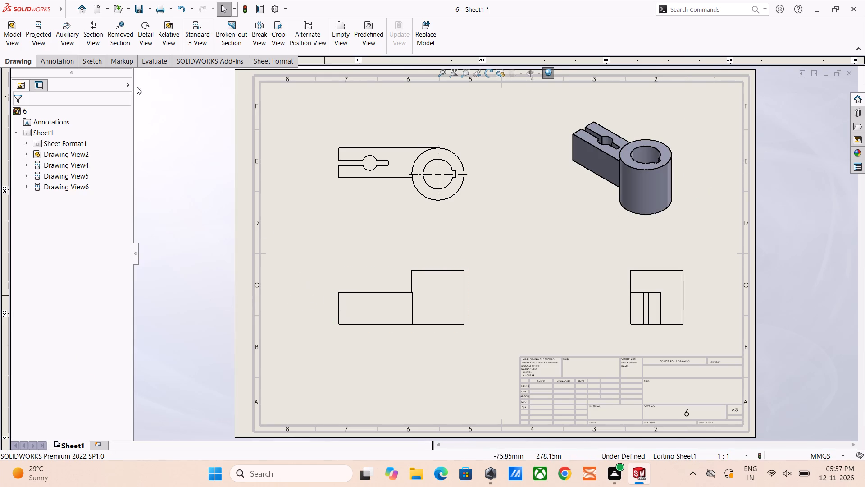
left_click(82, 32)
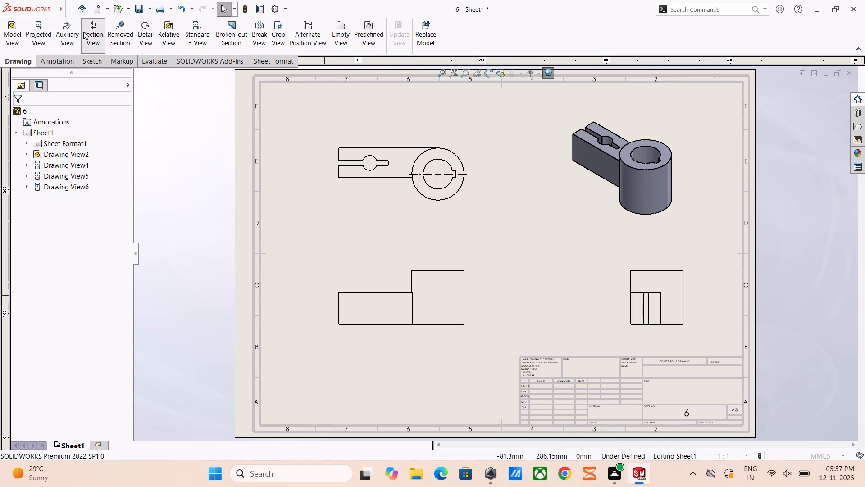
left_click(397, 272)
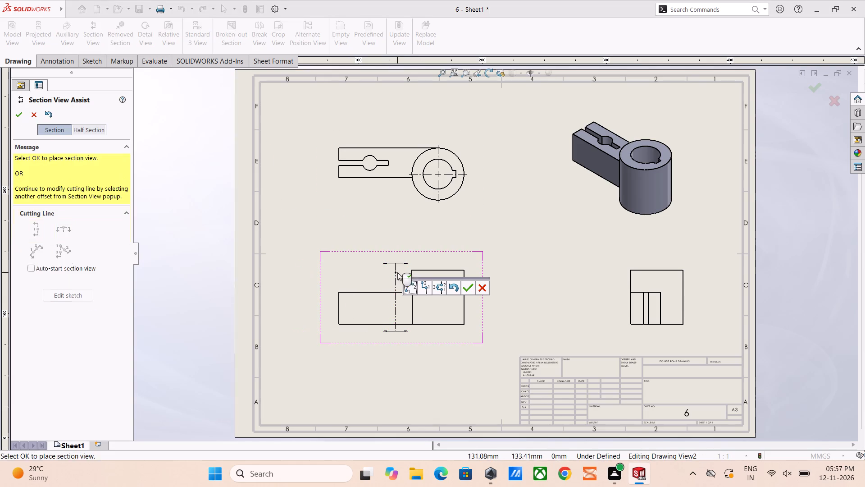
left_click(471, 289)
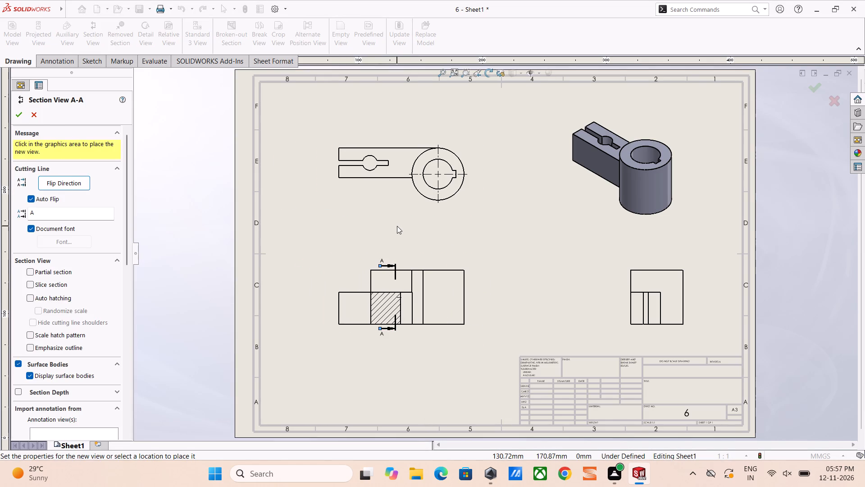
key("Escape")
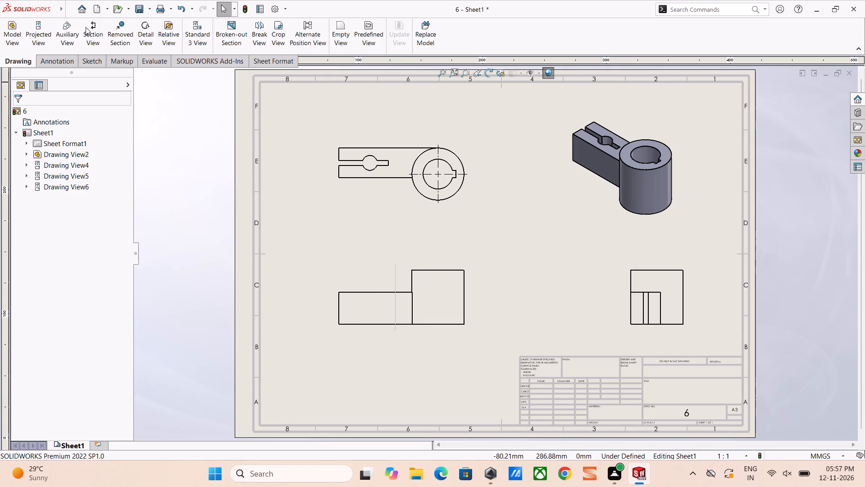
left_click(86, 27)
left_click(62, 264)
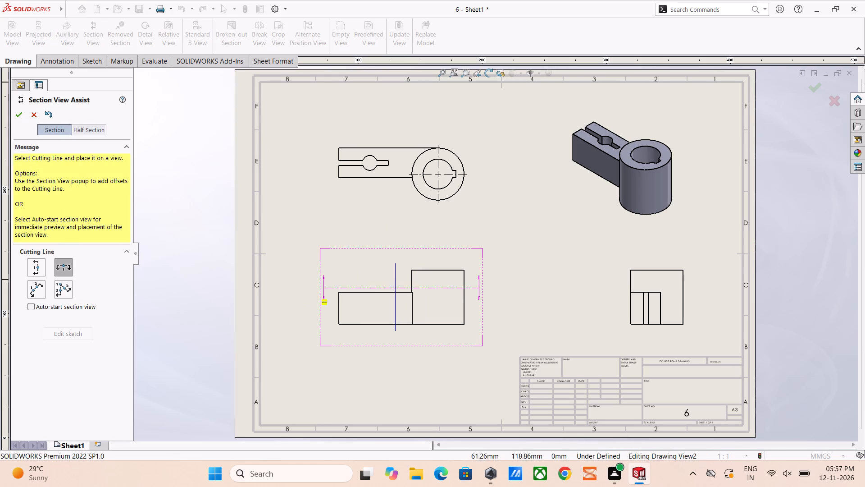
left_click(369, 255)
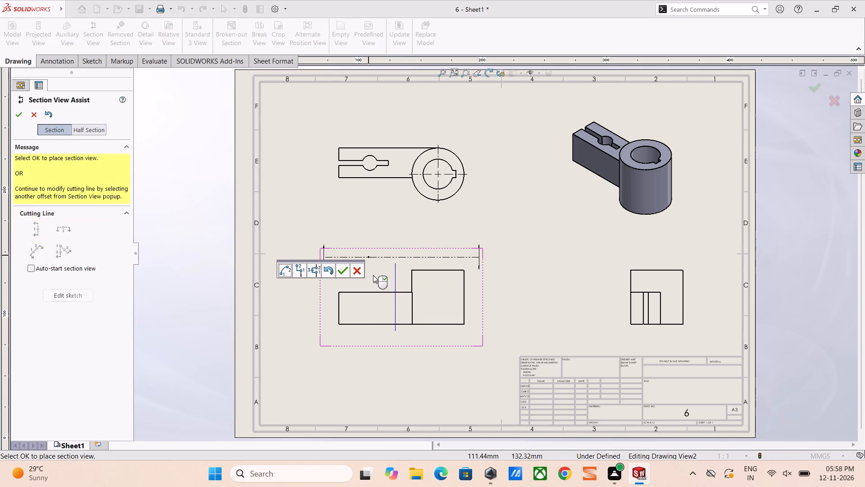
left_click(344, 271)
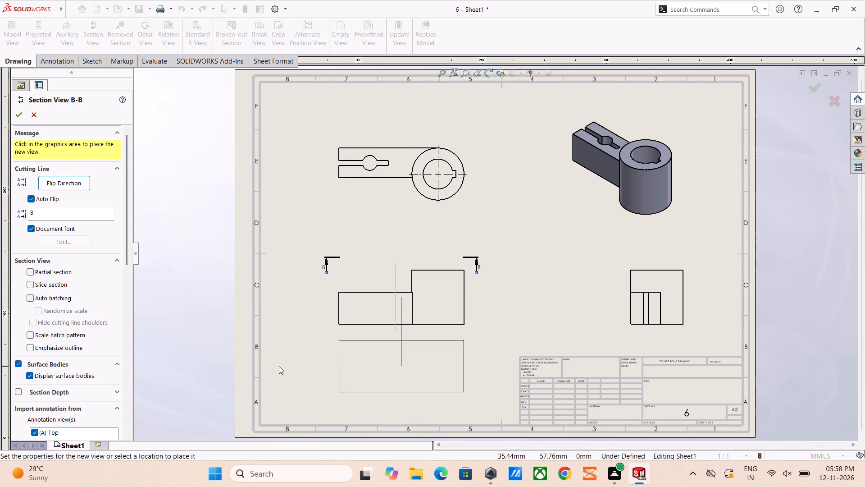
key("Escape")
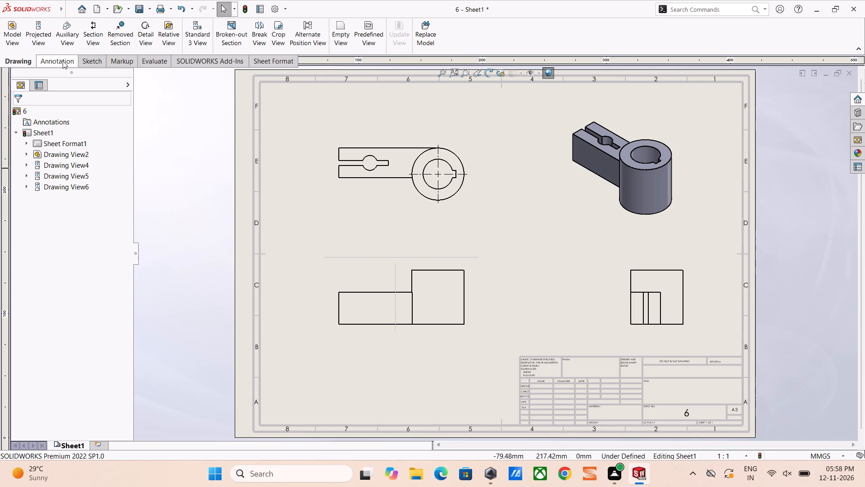
Delete the leftover vertical and horizontal cutting lines from the front view.
left_click(396, 283)
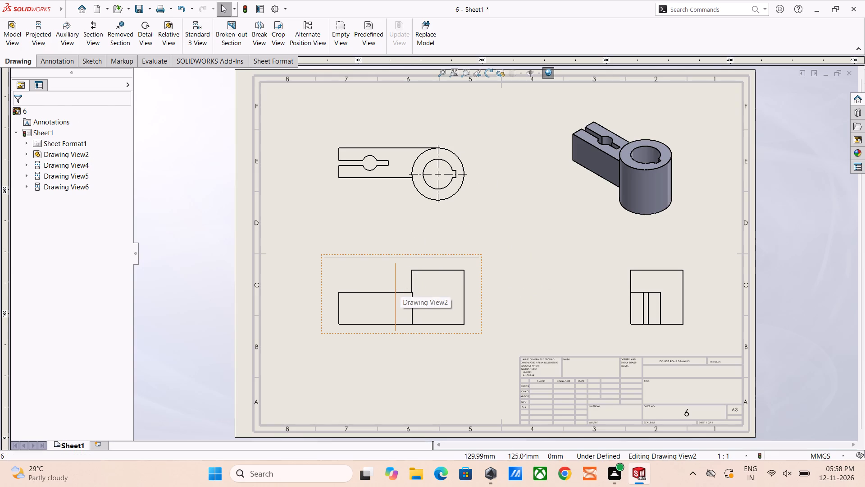
left_click(372, 258, "ctrl")
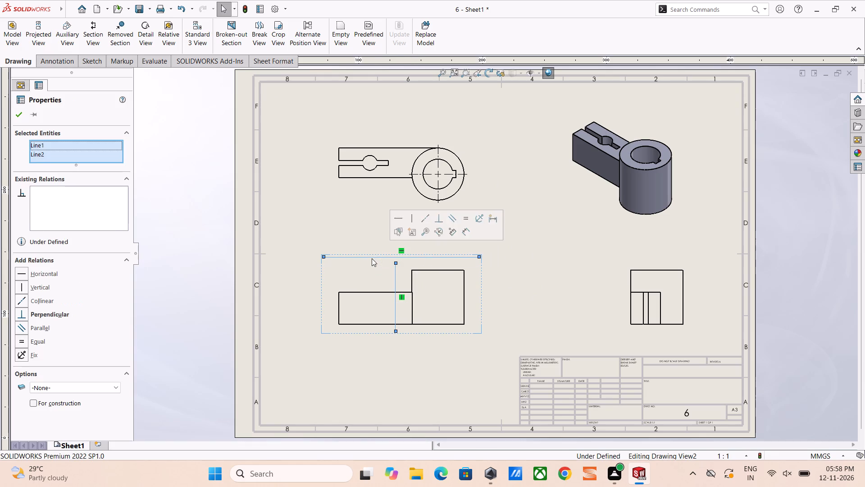
key("Delete")
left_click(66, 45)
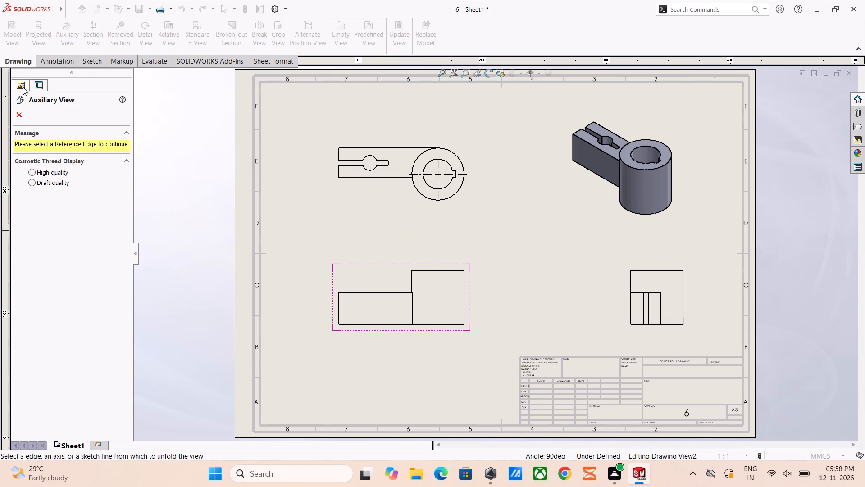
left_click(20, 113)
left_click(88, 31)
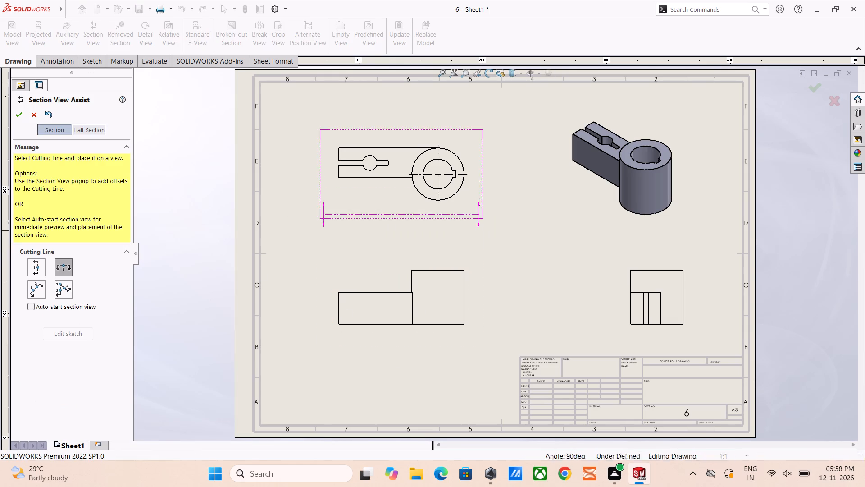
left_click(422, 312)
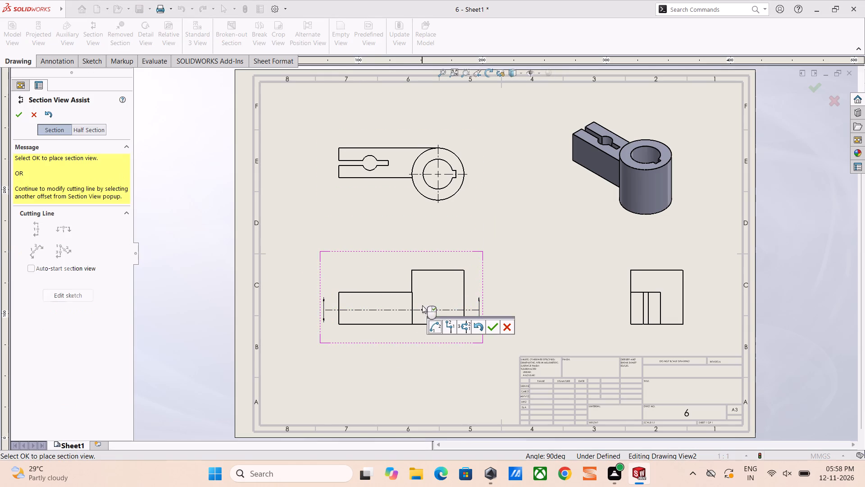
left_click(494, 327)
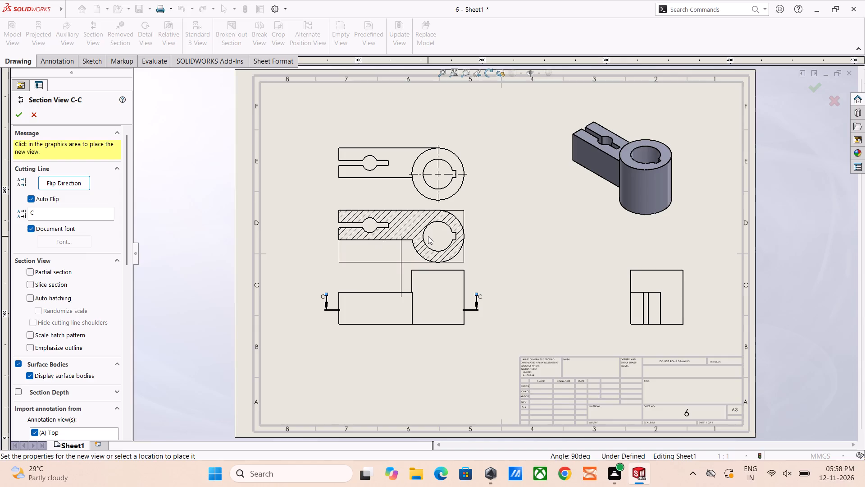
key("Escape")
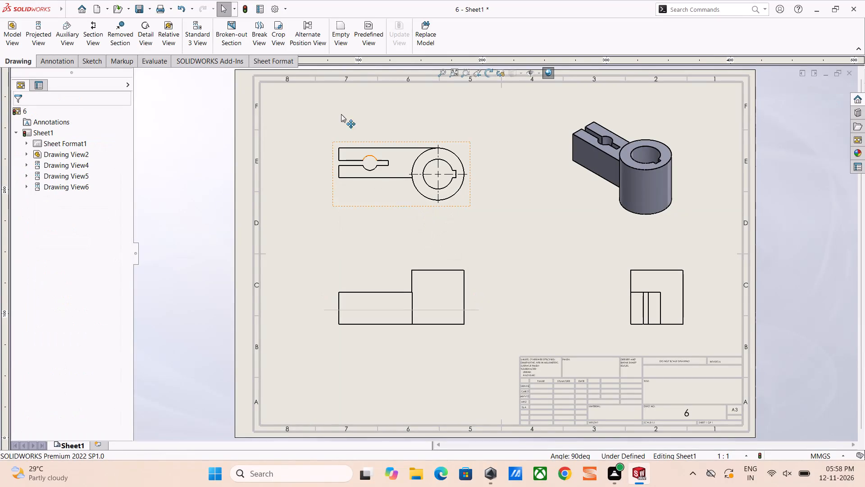
Set the front view's display style to Hidden Lines Visible.
left_click(382, 266)
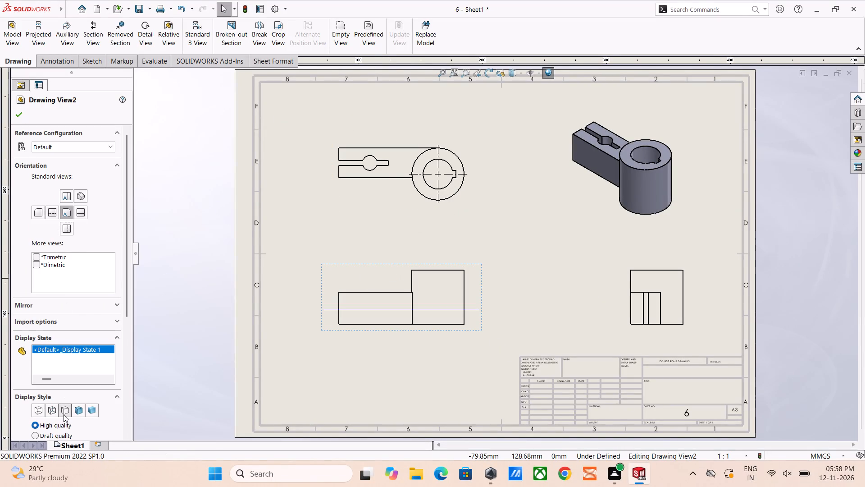
left_click(49, 410)
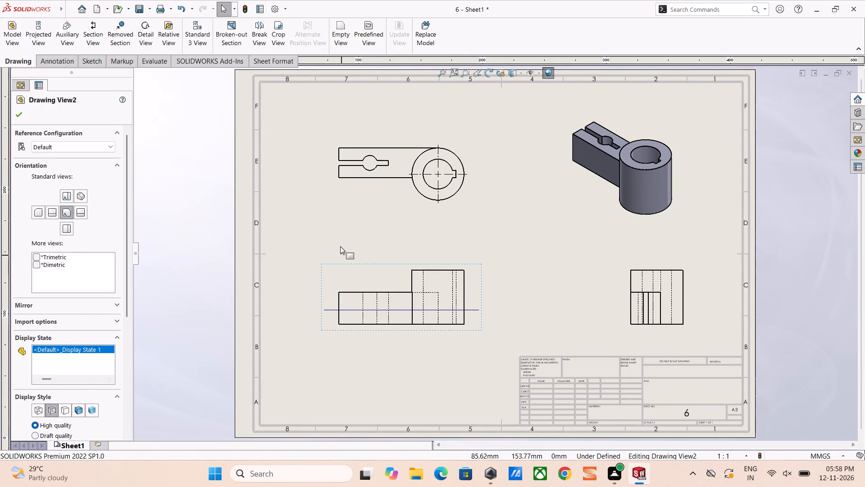
left_click(338, 243)
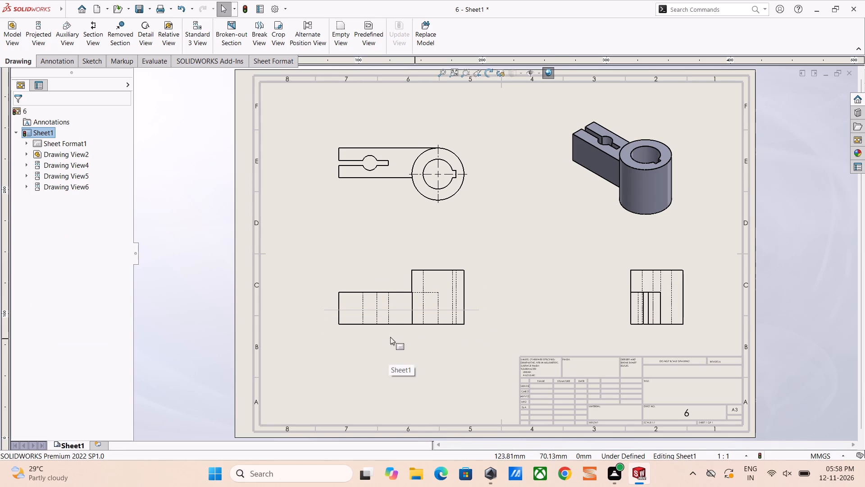
Delete the leftover horizontal cutting line from the front view.
left_click(401, 308)
key("Delete")
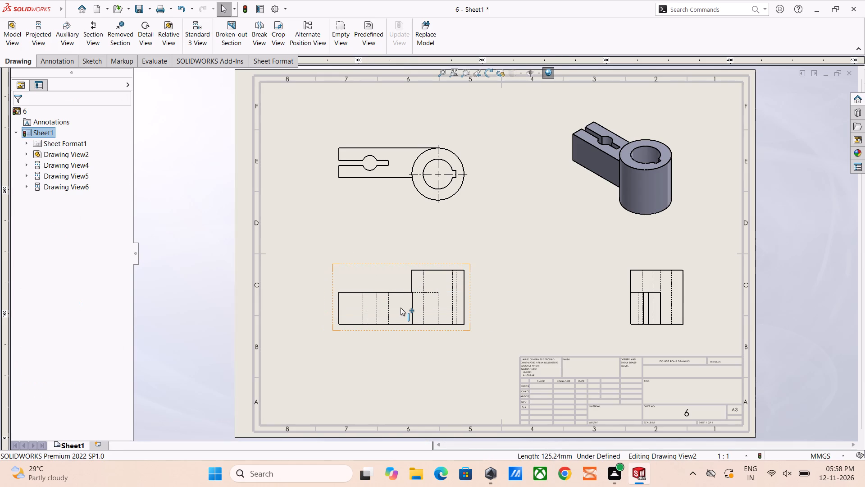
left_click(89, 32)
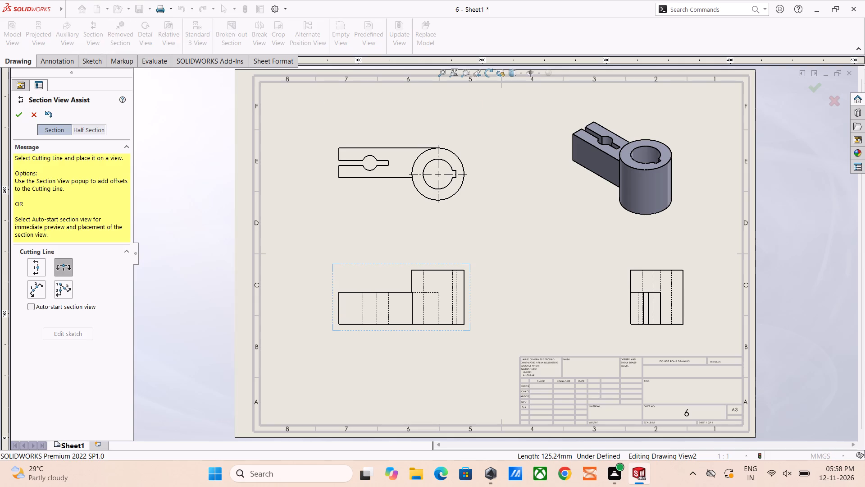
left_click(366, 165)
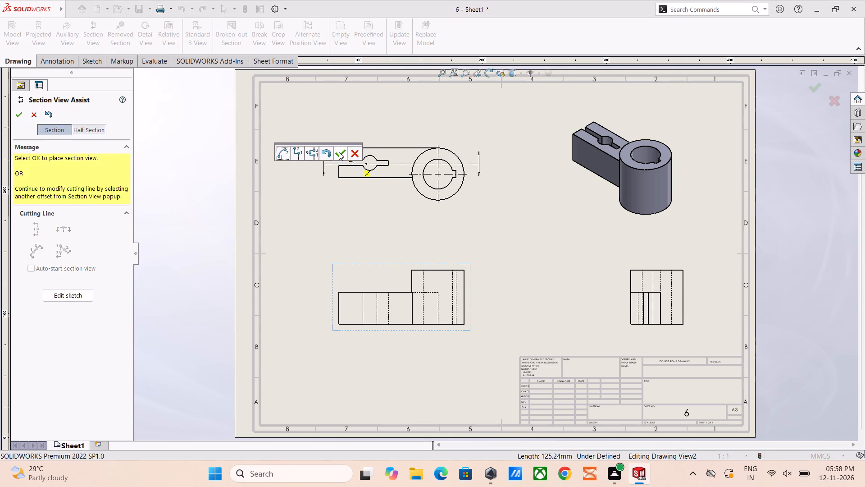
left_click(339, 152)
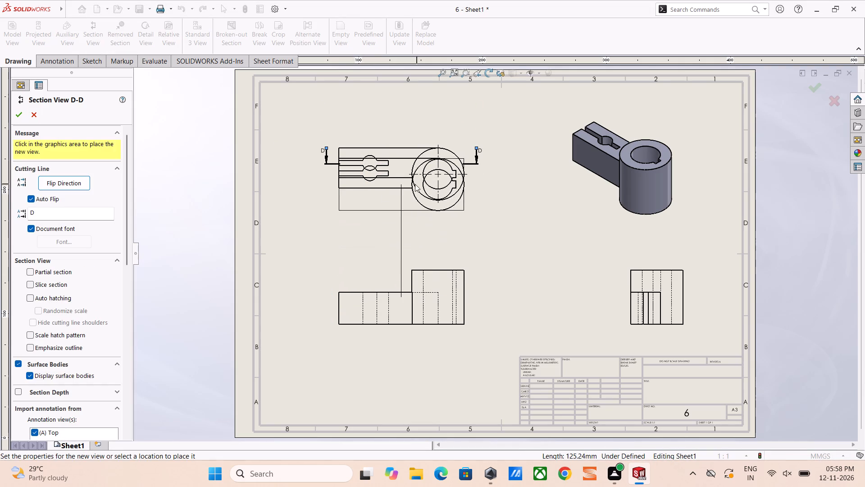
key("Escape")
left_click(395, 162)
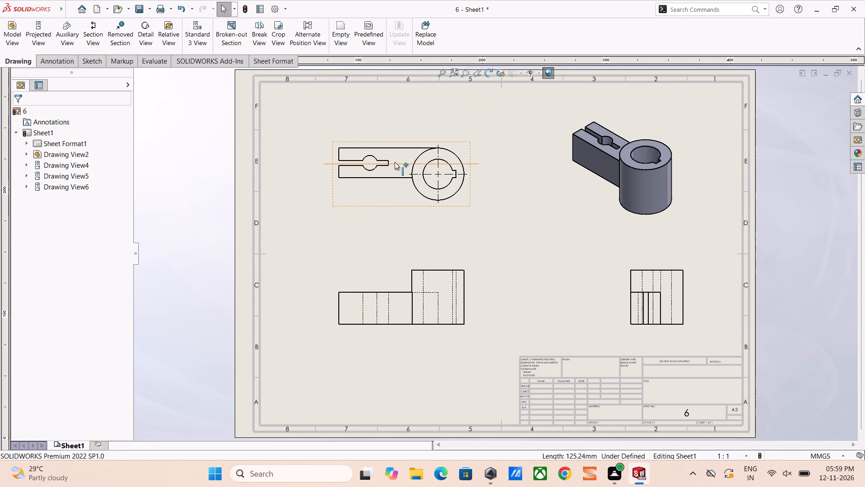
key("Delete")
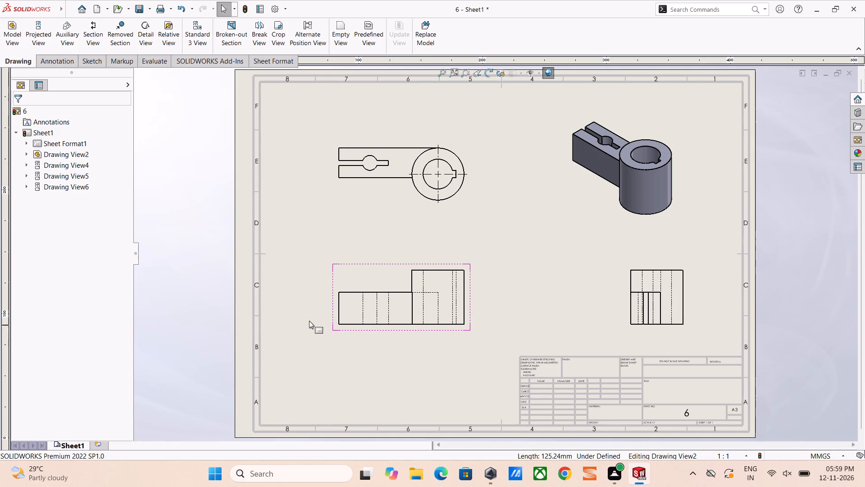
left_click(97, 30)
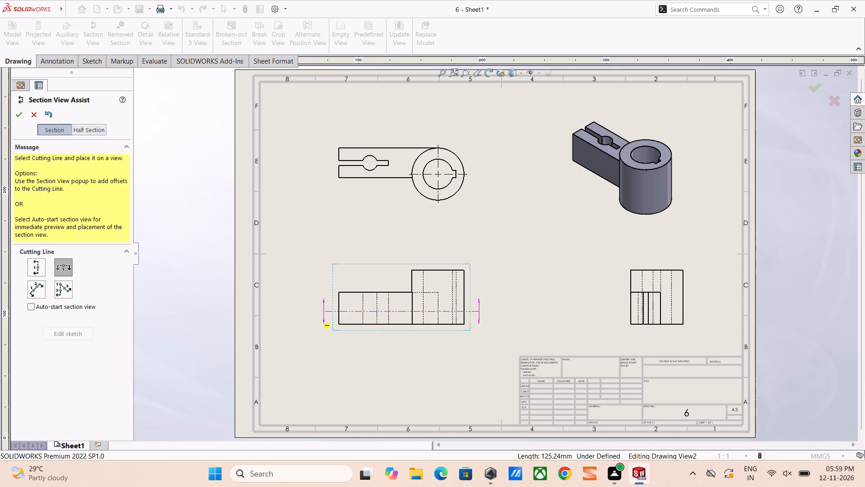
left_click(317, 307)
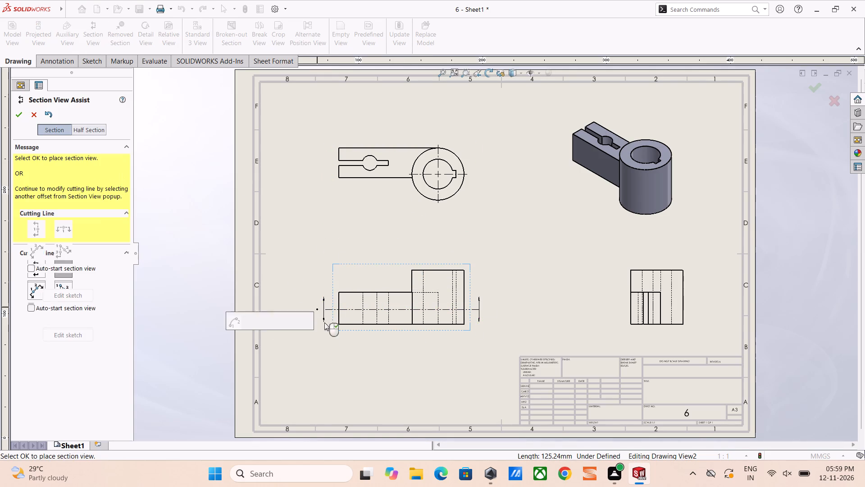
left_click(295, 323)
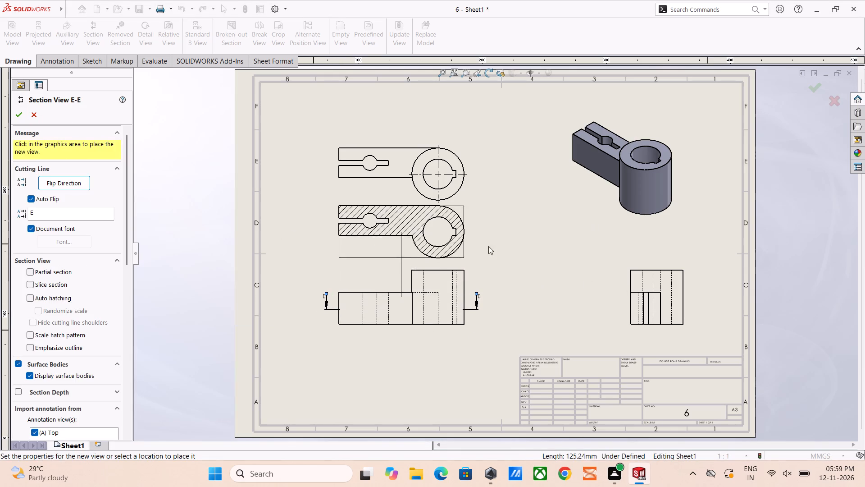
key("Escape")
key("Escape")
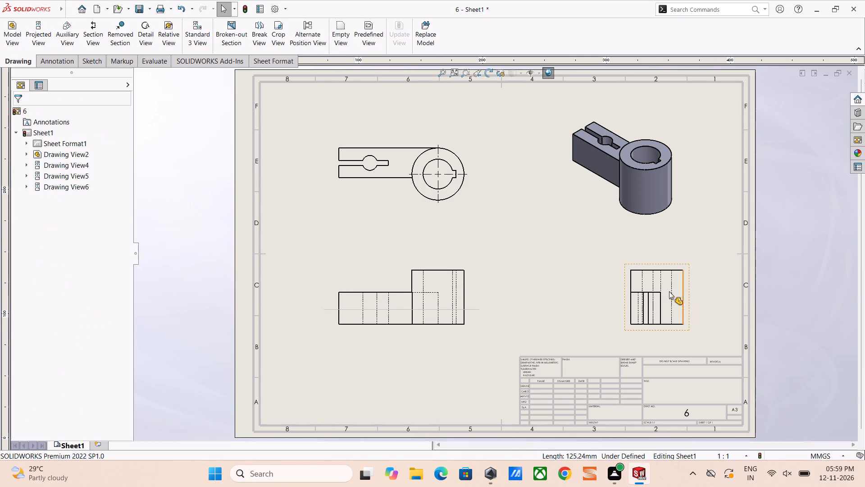
Set the side view's display style to Hidden Lines Removed.
left_click(680, 265)
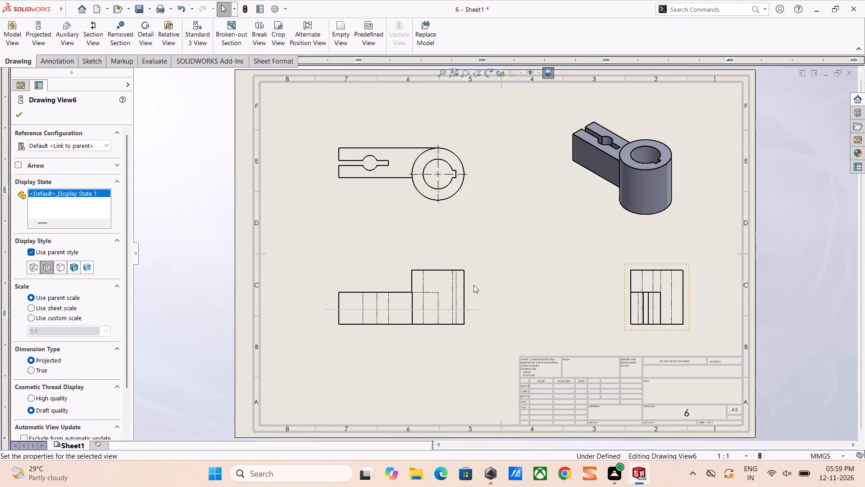
left_click(63, 270)
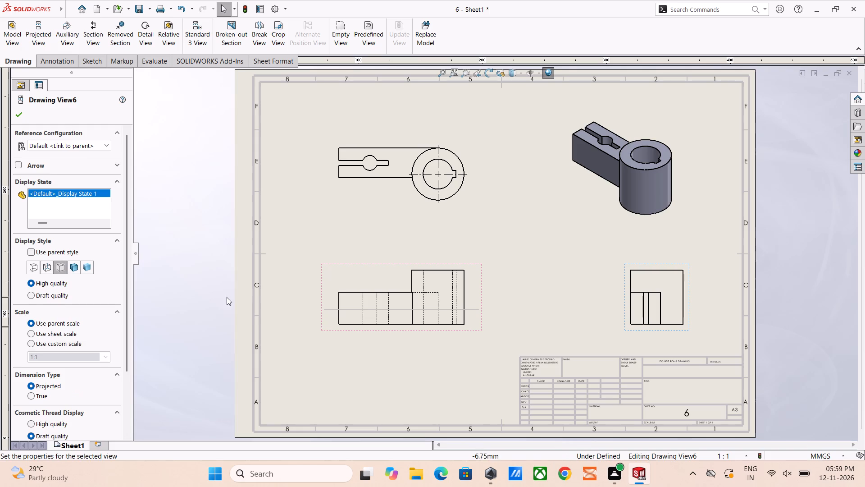
left_click(227, 297)
Move the side view slightly closer to the front view, keeping the two aligned.
scroll(569, 265, "up", 3)
scroll(569, 265, "down", 2)
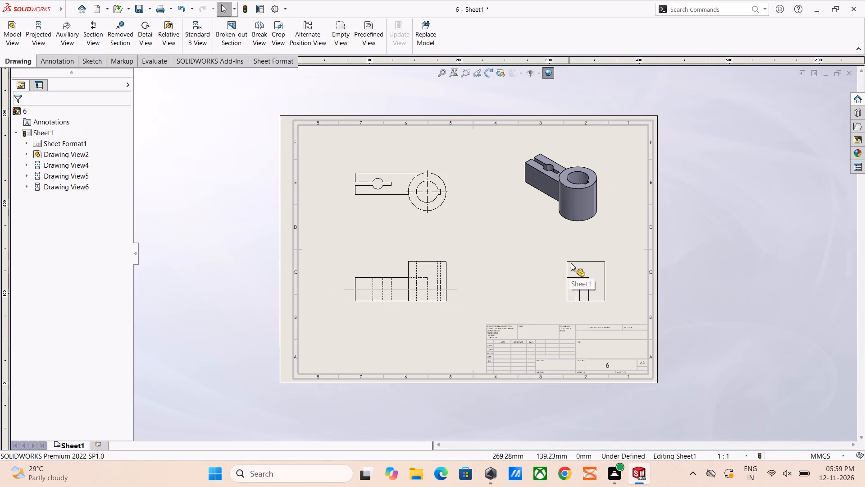
left_click_drag(603, 254, 589, 253)
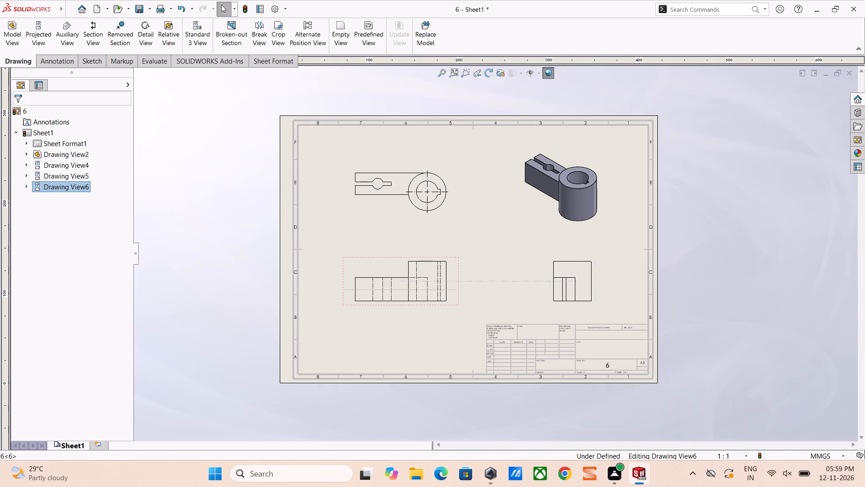
left_click(629, 264)
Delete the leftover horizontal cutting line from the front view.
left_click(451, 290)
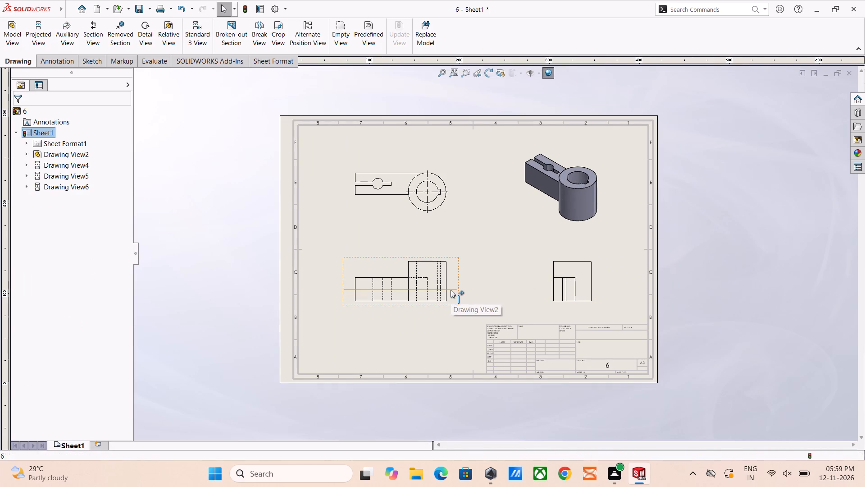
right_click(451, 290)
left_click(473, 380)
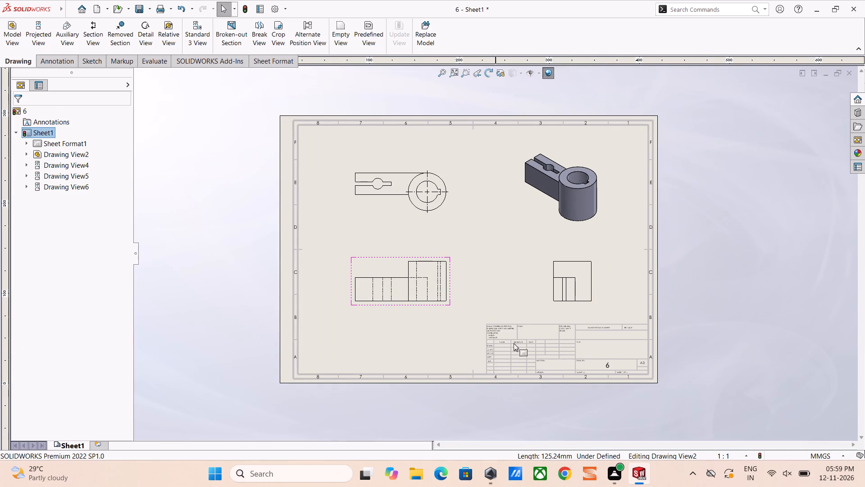
Dimension the slotted arm's overall width in the top view and place the dimension clear of the arm's open end.
scroll(646, 311, "up", 2)
scroll(487, 262, "down", 9)
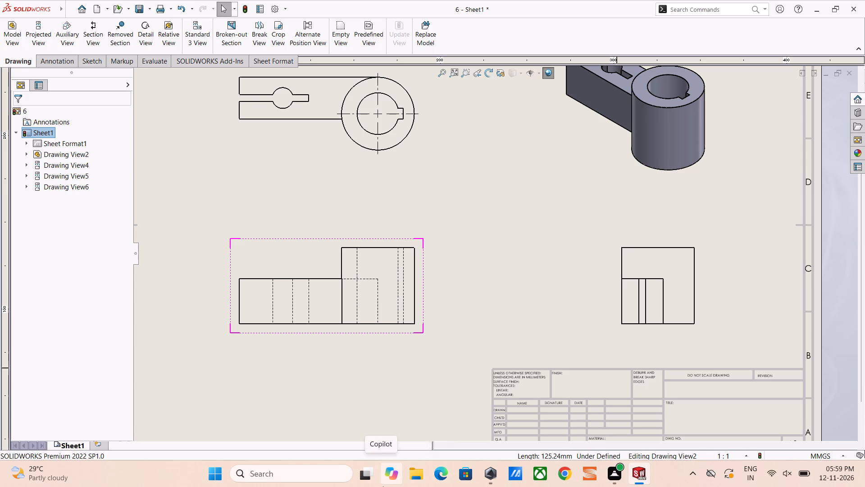
scroll(423, 465, "up", 2)
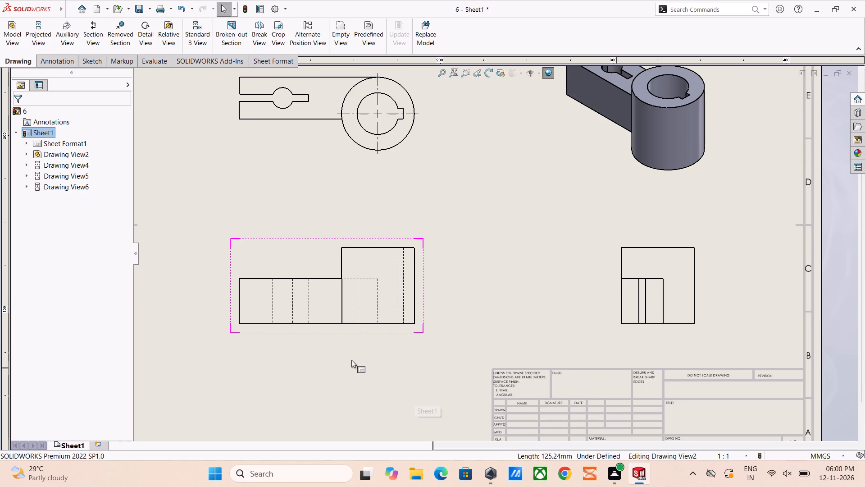
scroll(363, 308, "up", 4)
scroll(382, 239, "up", 3)
scroll(410, 225, "down", 2)
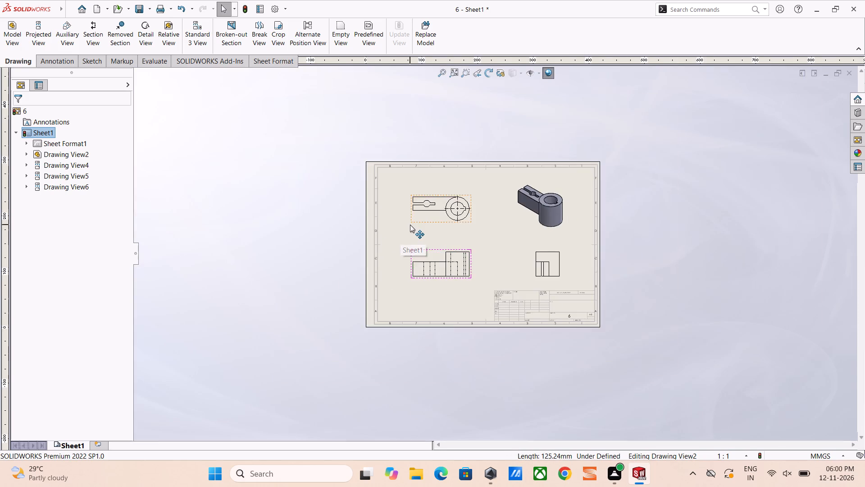
scroll(410, 225, "down", 3)
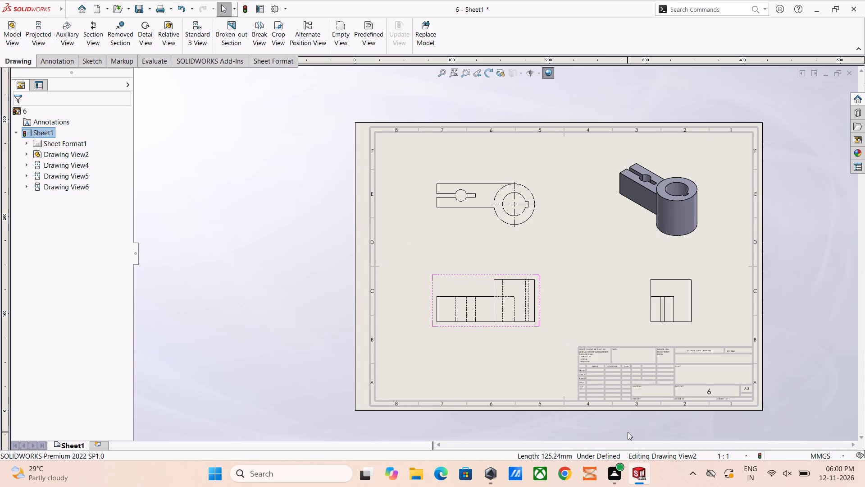
right_click_drag(366, 283, 354, 239)
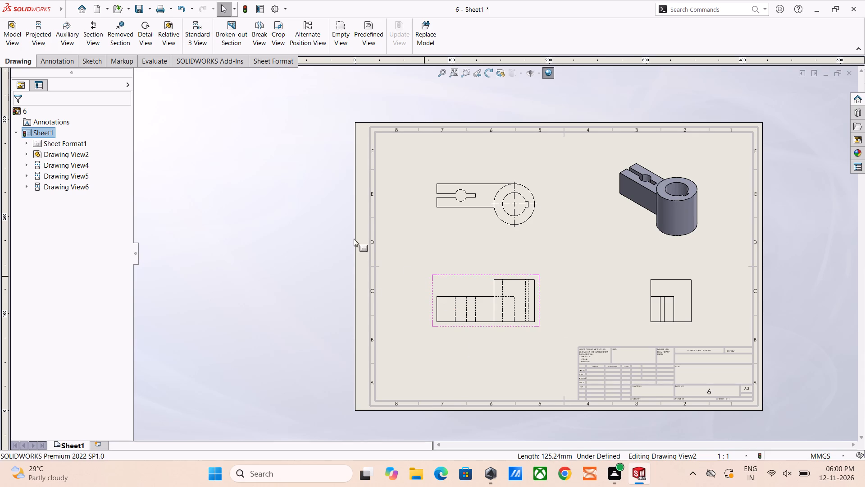
right_click_drag(354, 239, 342, 205)
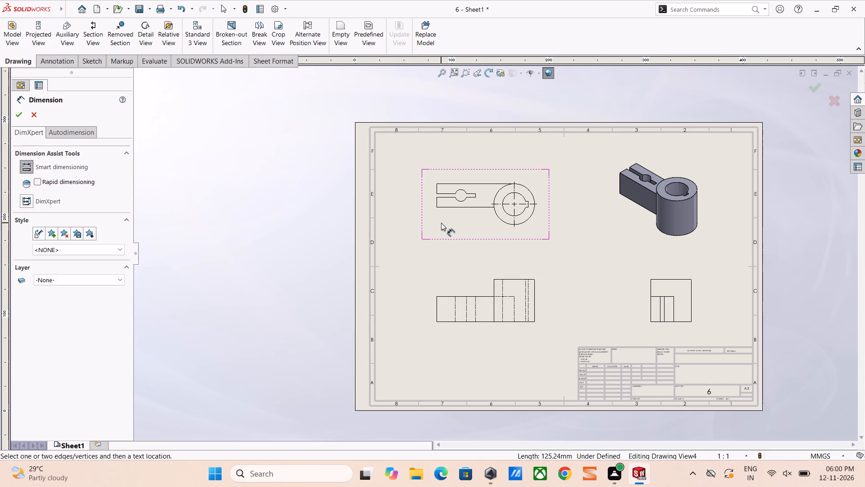
left_click(473, 208)
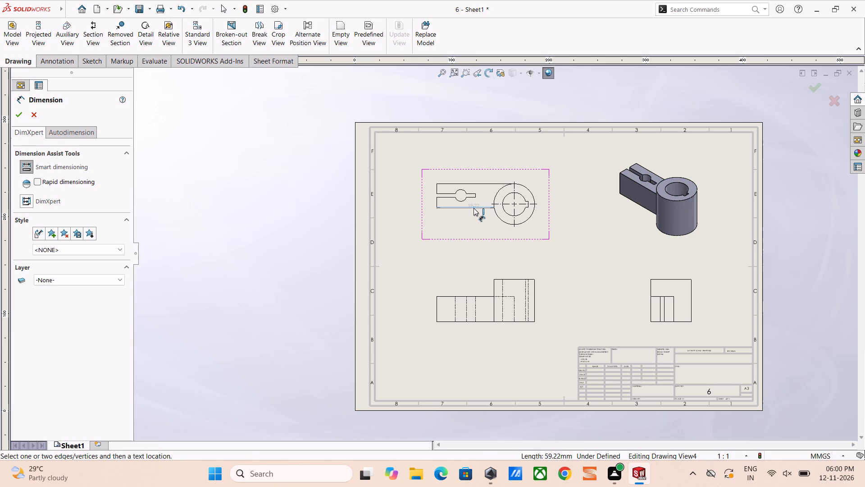
left_click(485, 183)
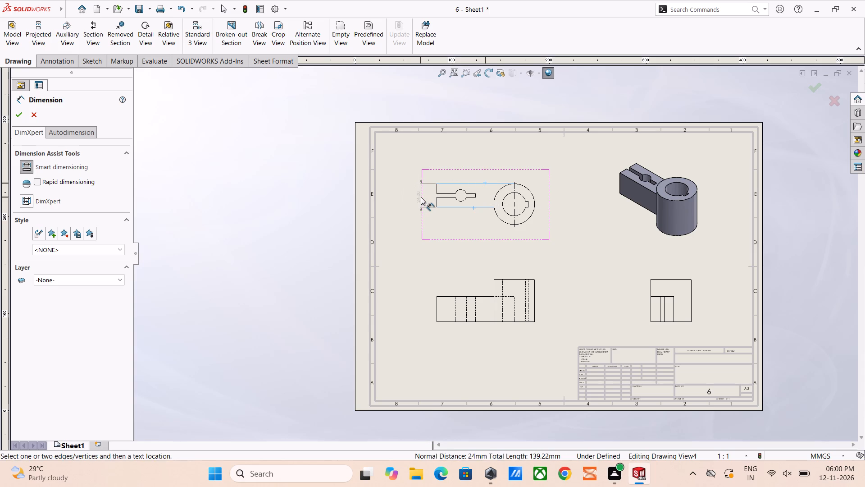
left_click(421, 195)
scroll(468, 243, "down", 6)
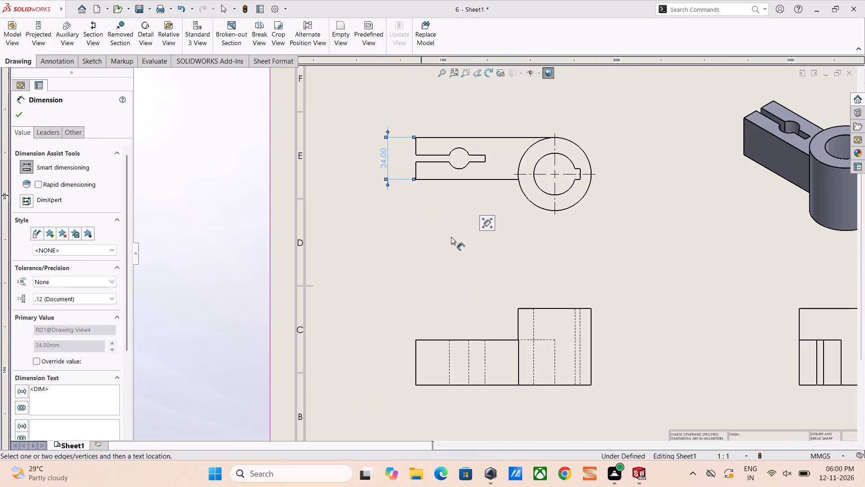
left_click_drag(387, 159, 370, 158)
left_click(427, 215)
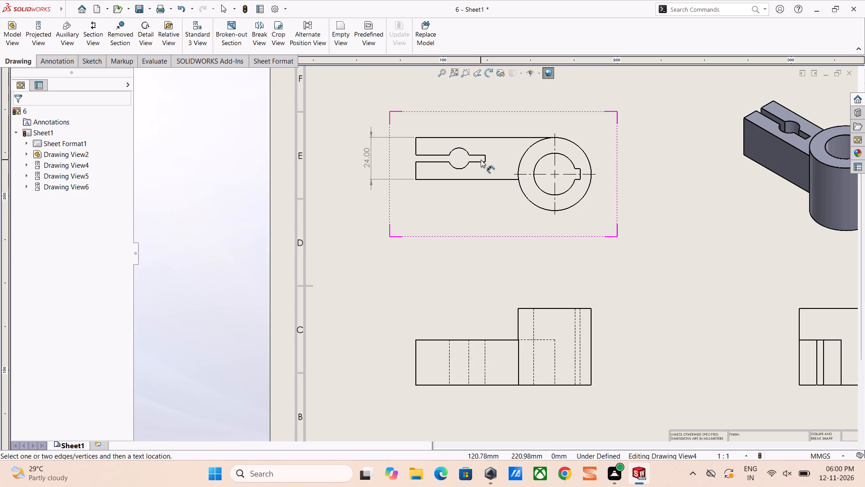
Dimension the arm's slot width and the radius of the round opening in the slot in the top view.
left_click(436, 163)
left_click(437, 155)
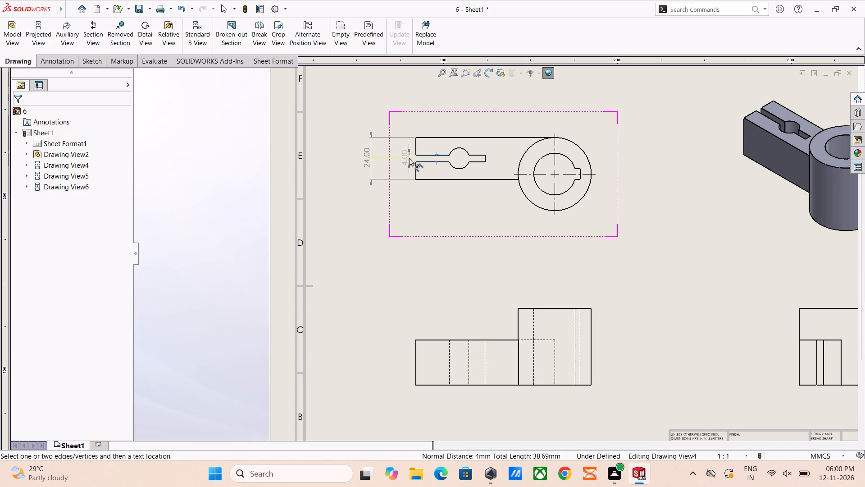
left_click(401, 158)
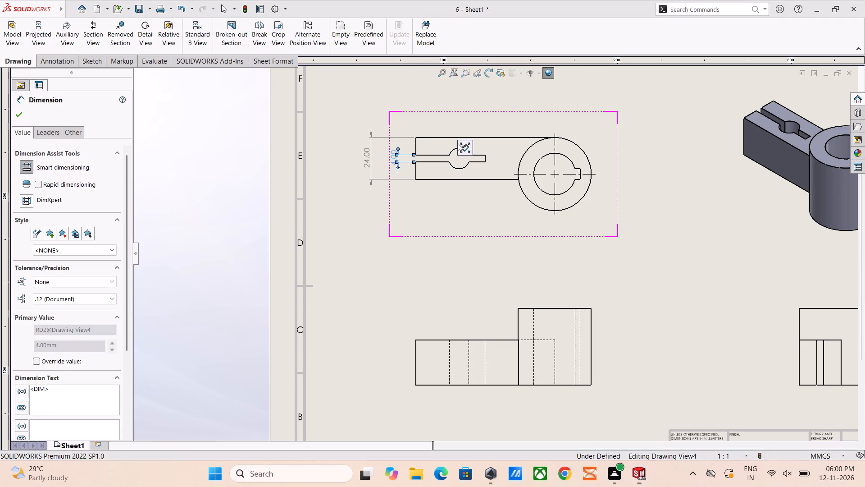
left_click(455, 149)
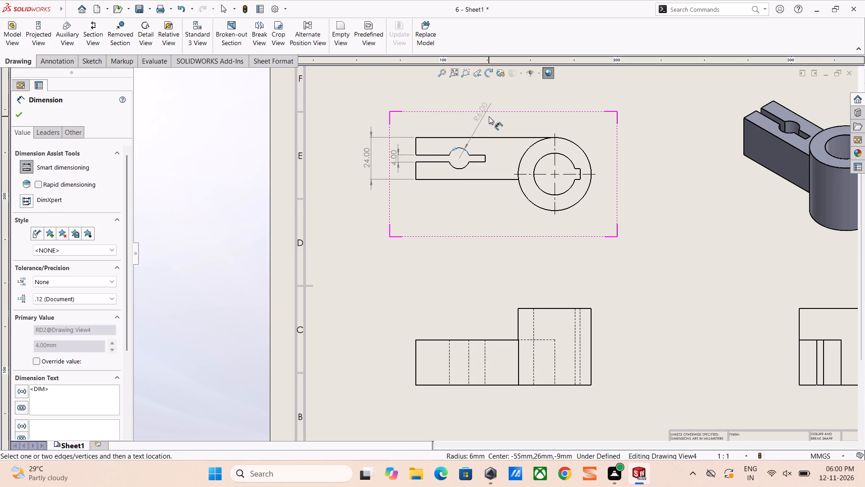
left_click(489, 116)
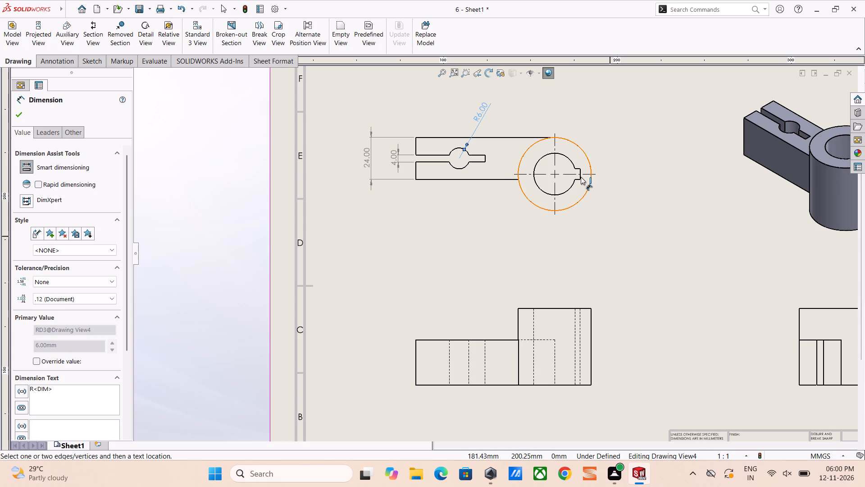
Dimension the keyway's width and the hub's outer diameter in the top view.
scroll(579, 174, "down", 5)
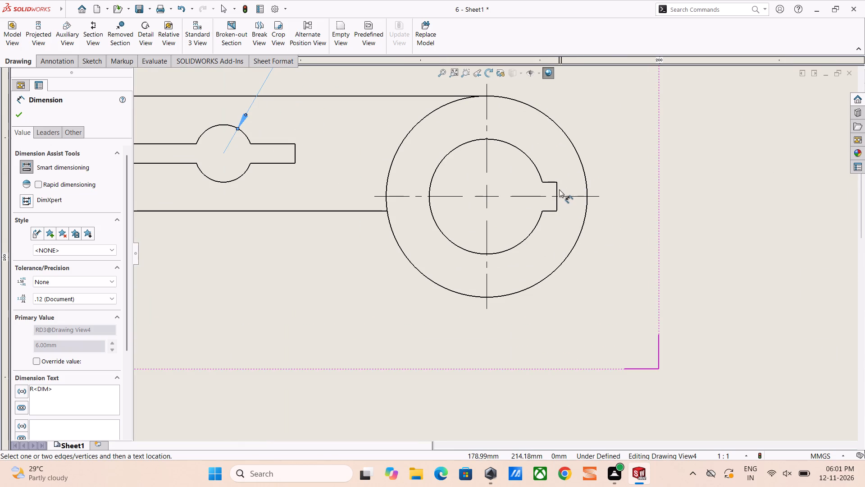
left_click(556, 189)
left_click(660, 209)
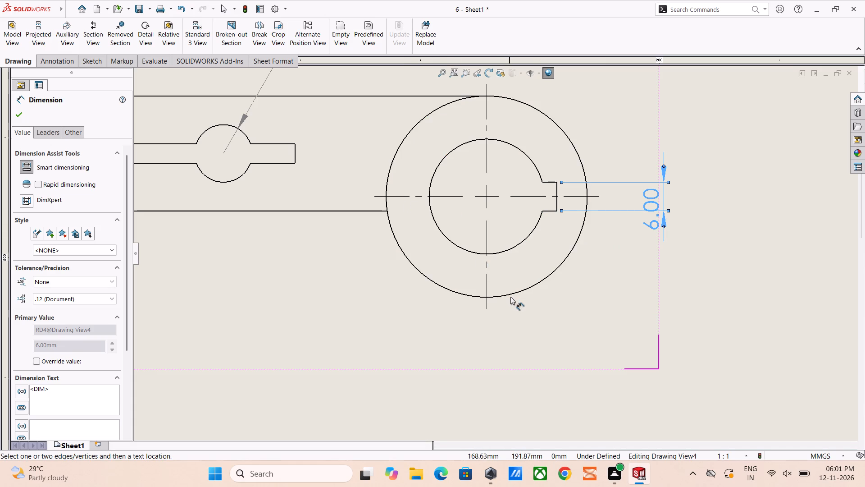
left_click(537, 285)
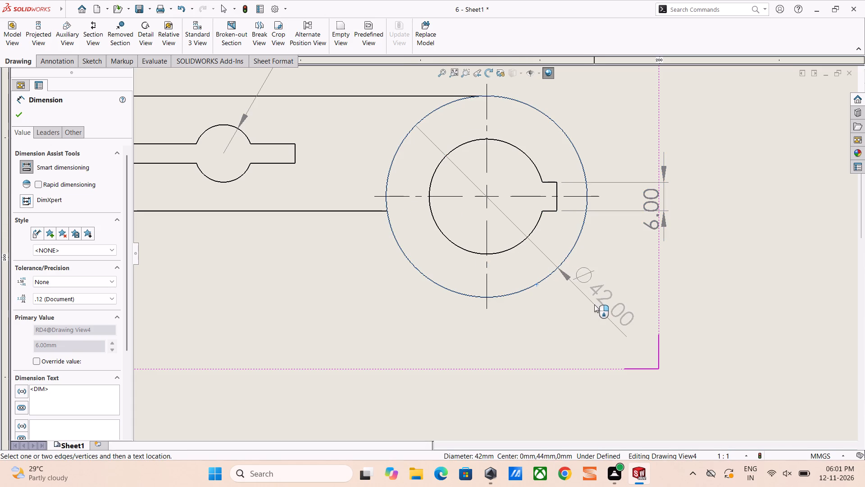
left_click(599, 315)
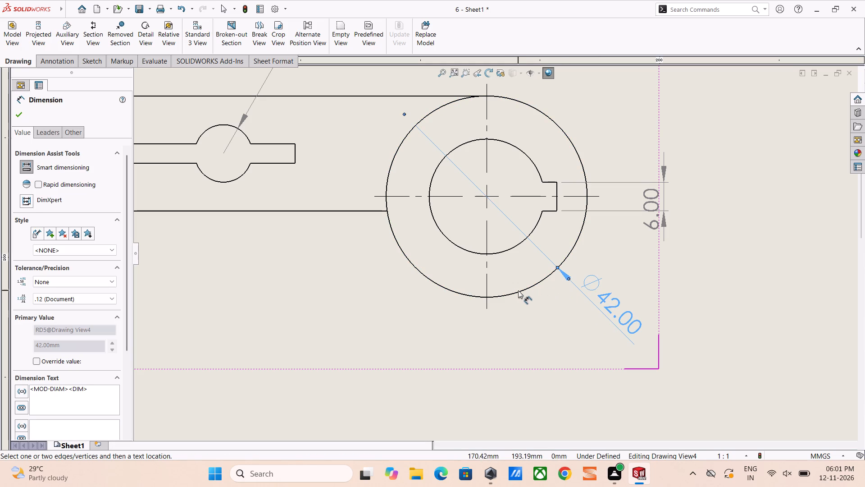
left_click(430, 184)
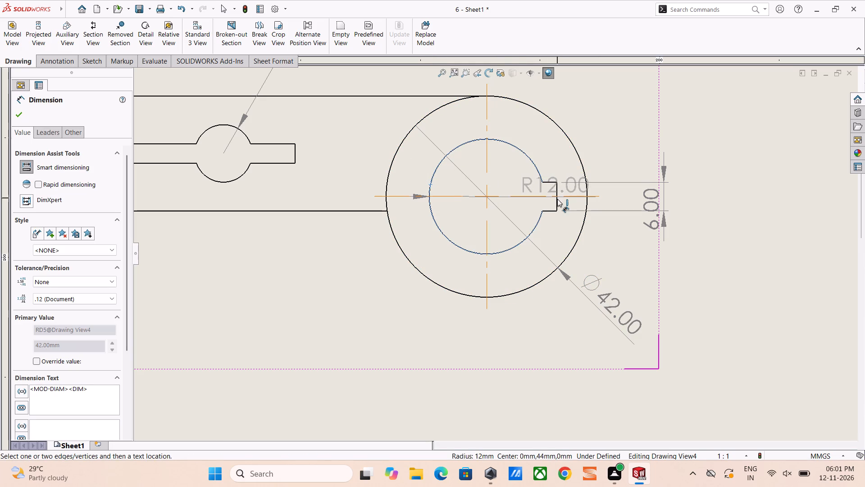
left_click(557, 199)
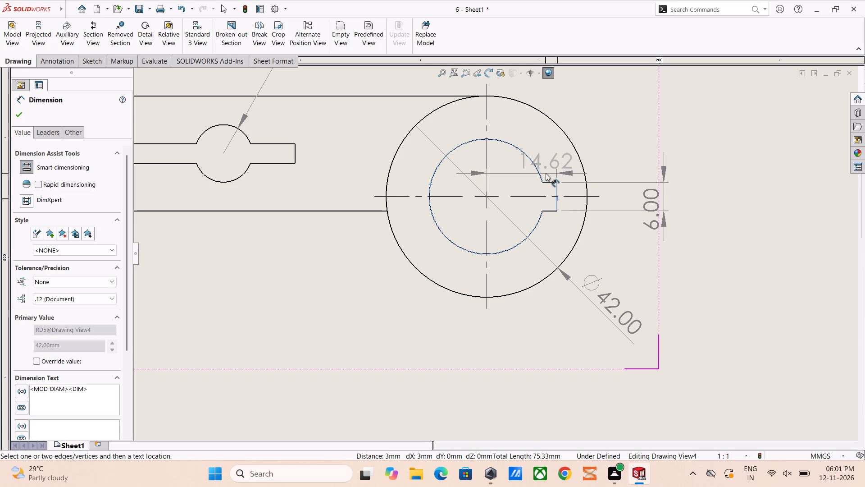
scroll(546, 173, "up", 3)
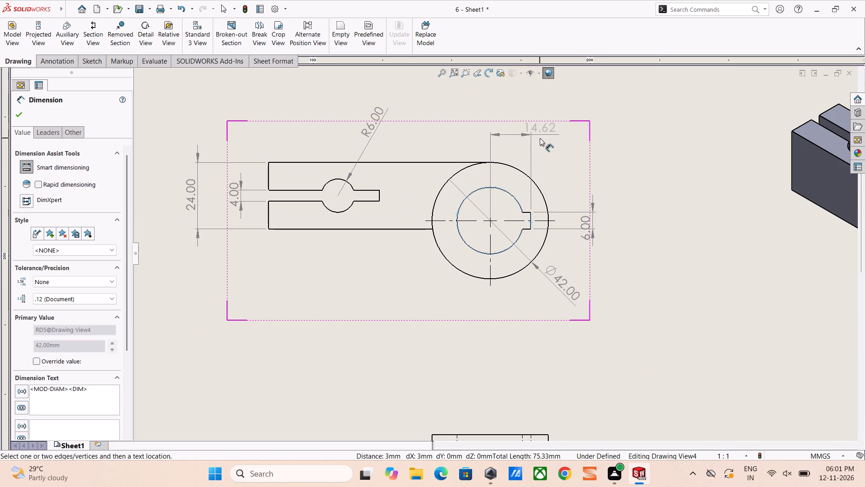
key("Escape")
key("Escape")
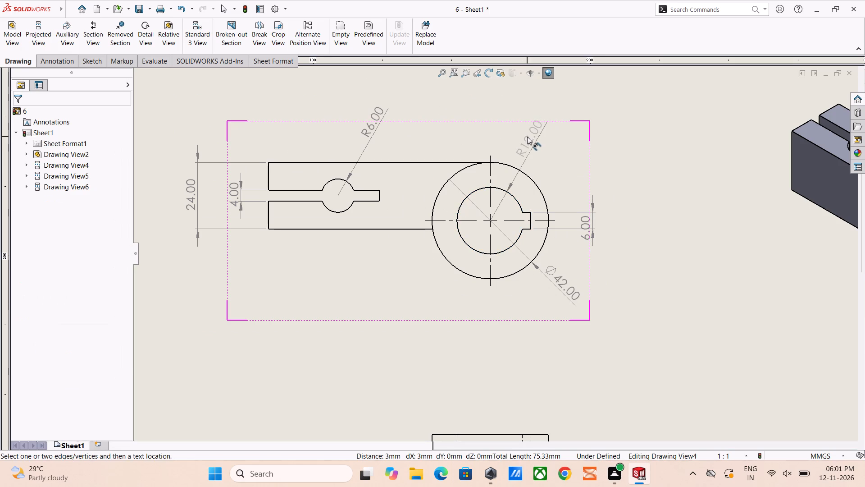
Dimension the keyway's depth and the bore's radius in the top view, placing the radius text clear of the hub's outline.
left_click(527, 211)
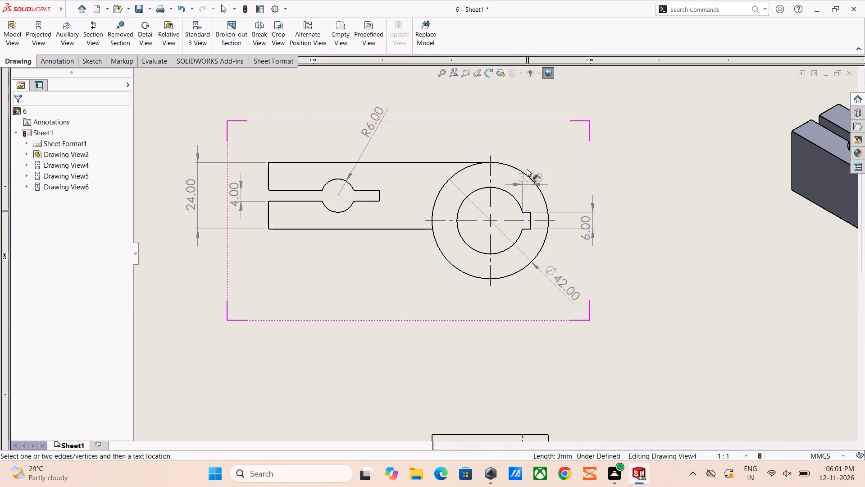
left_click(525, 145)
left_click(469, 196)
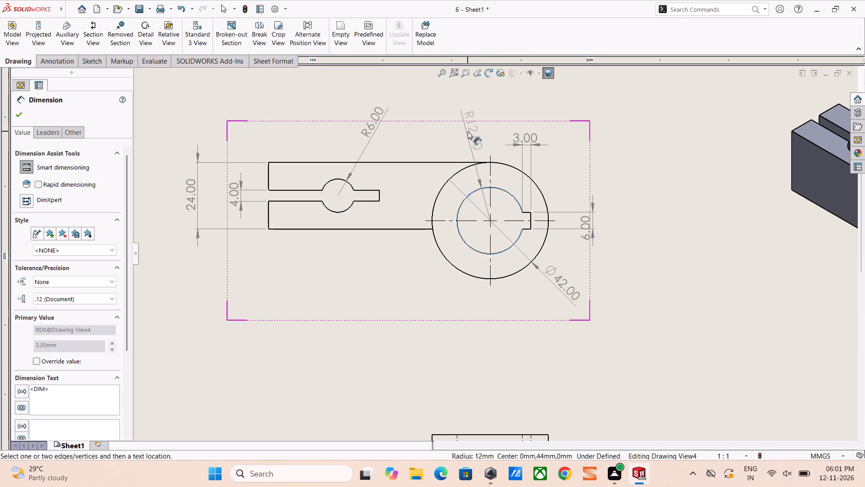
left_click(461, 287)
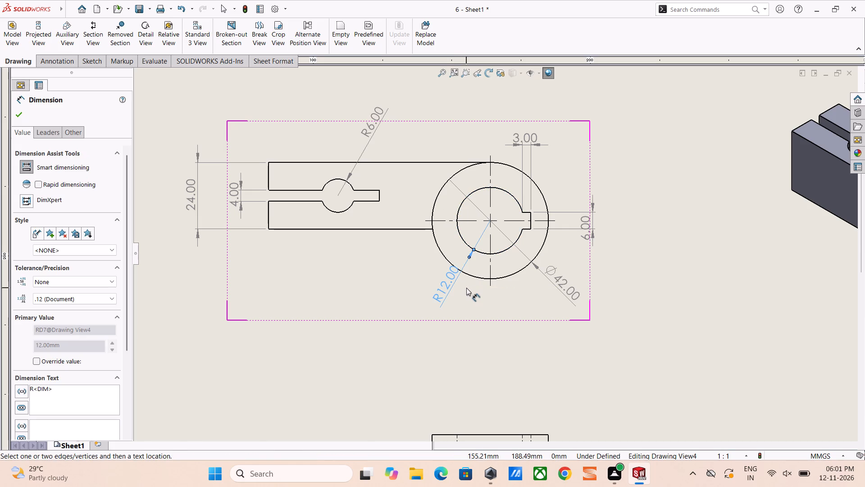
left_click_drag(454, 280, 444, 290)
left_click(470, 338)
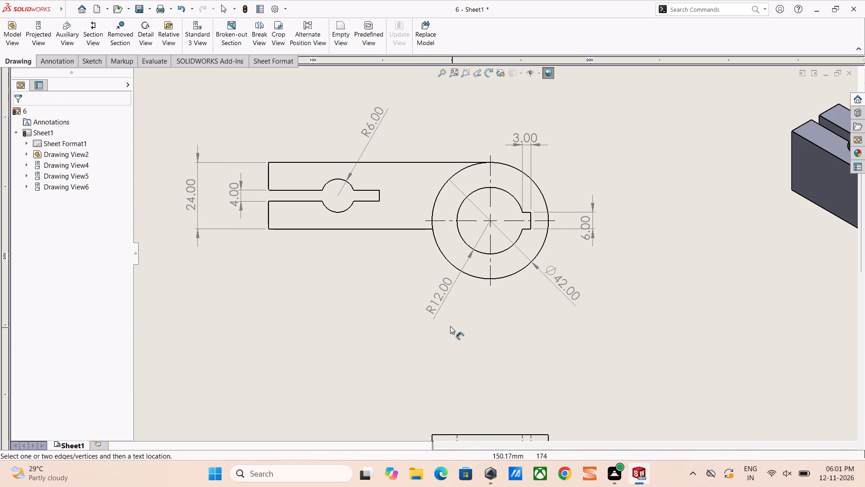
Draw a horizontal centerline about 38 mm long from the centre of the arm's round opening toward the hub in the top view.
left_click(337, 194)
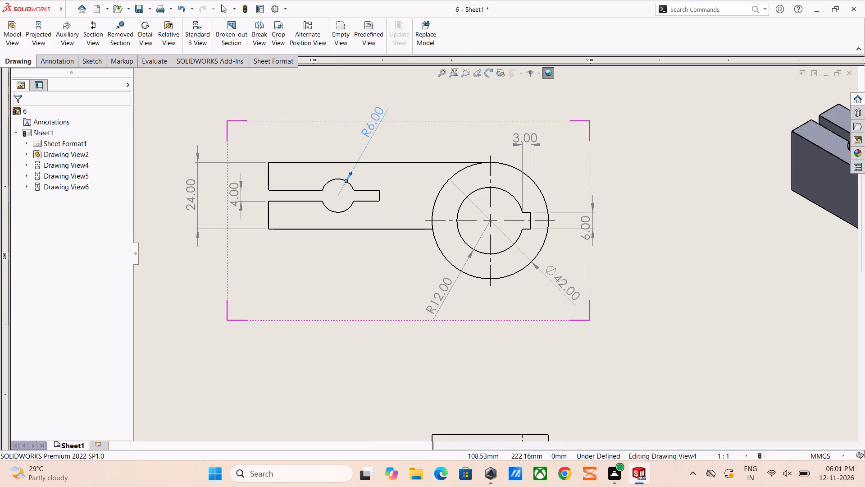
left_click(404, 132)
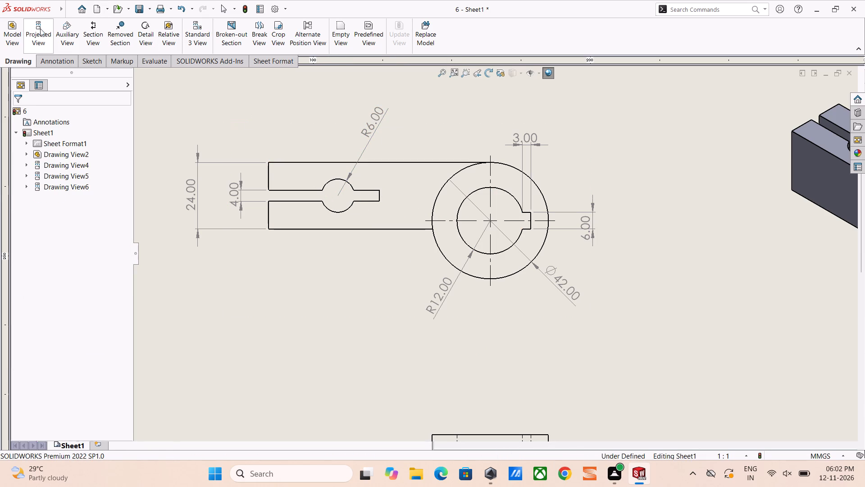
left_click(92, 63)
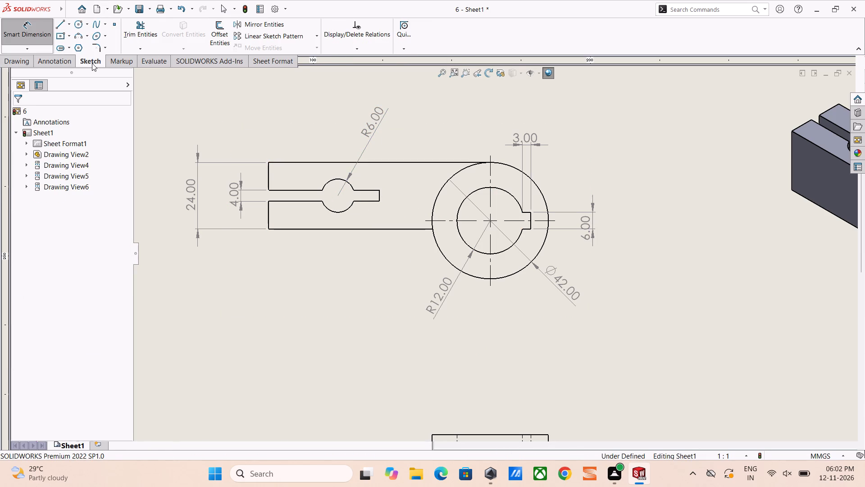
left_click(69, 23)
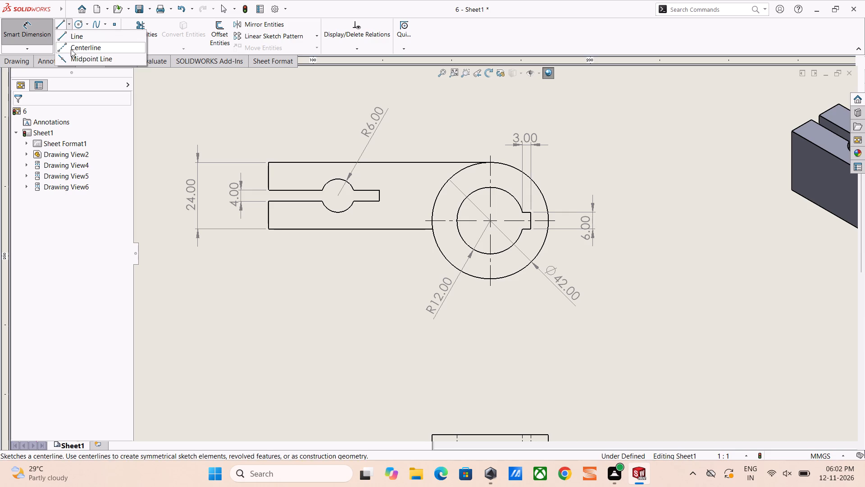
left_click(72, 52)
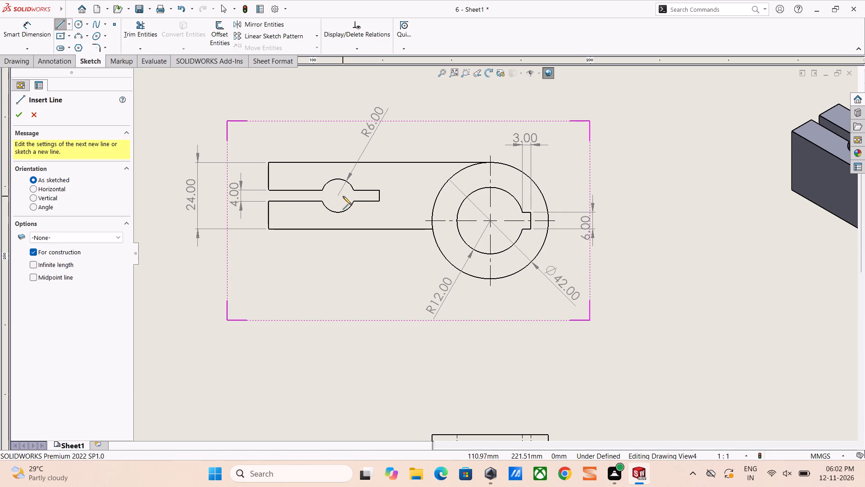
left_click(338, 196)
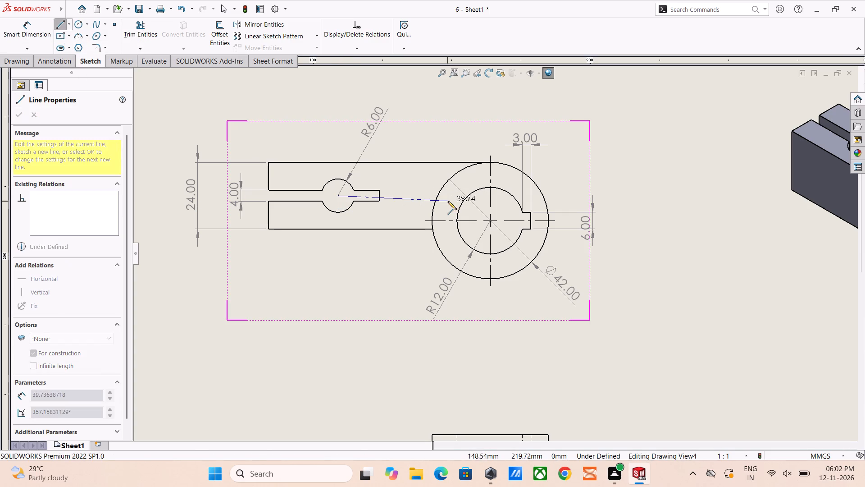
left_click(442, 195)
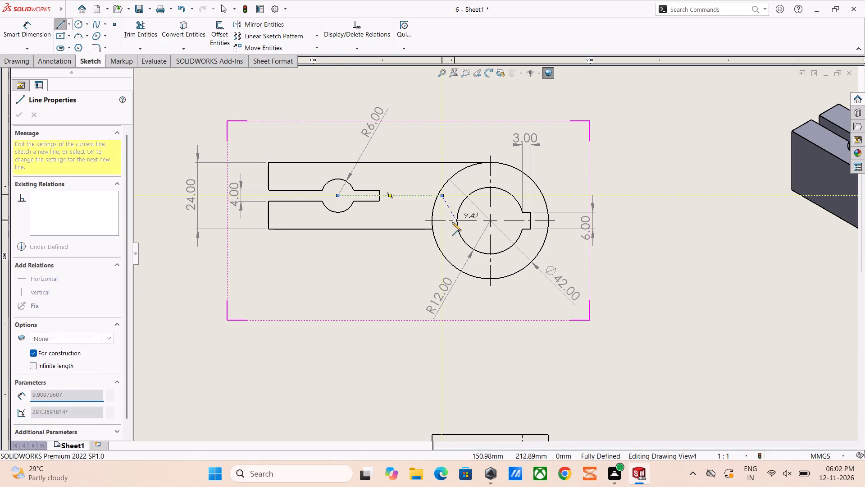
right_click(137, 101)
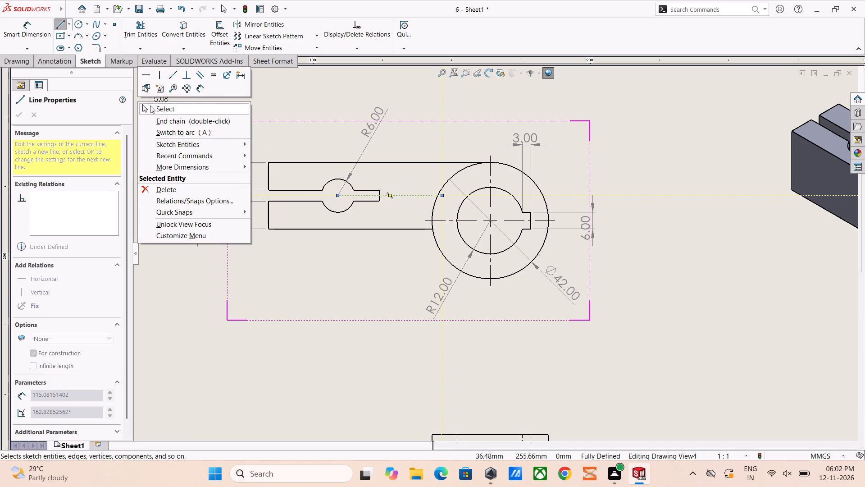
left_click(157, 107)
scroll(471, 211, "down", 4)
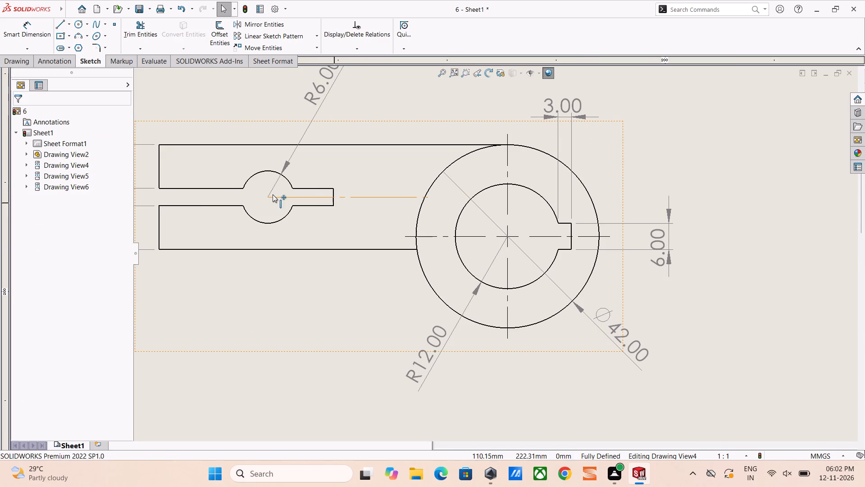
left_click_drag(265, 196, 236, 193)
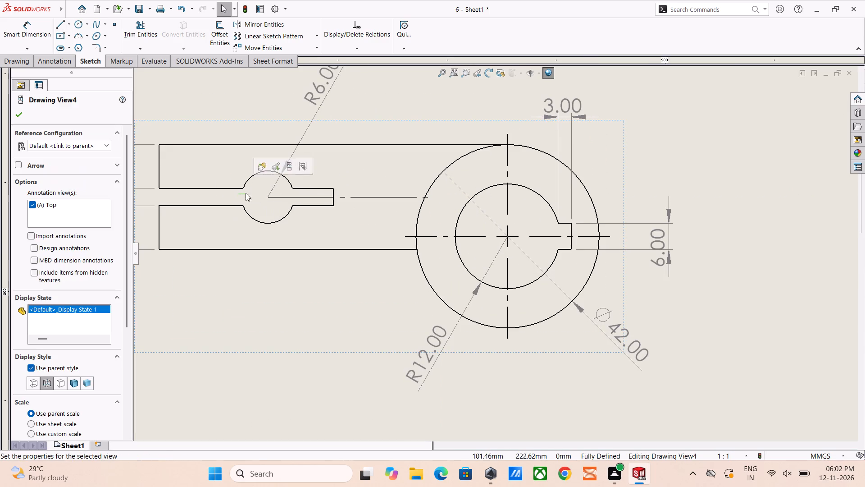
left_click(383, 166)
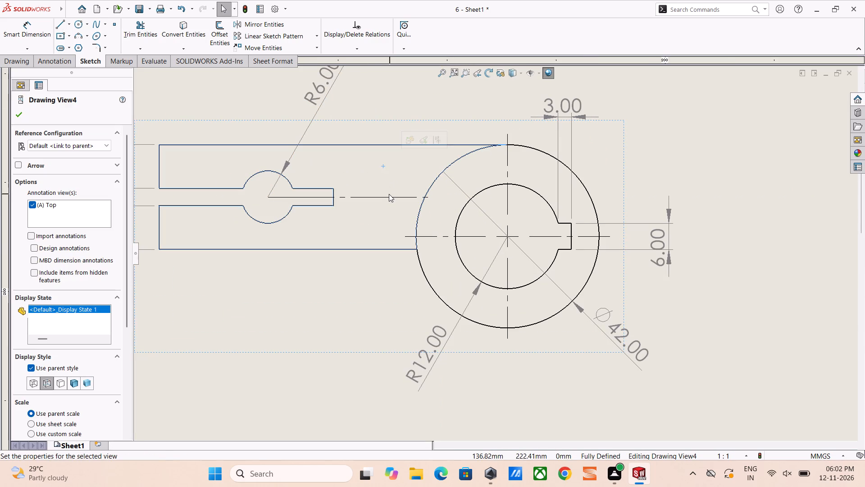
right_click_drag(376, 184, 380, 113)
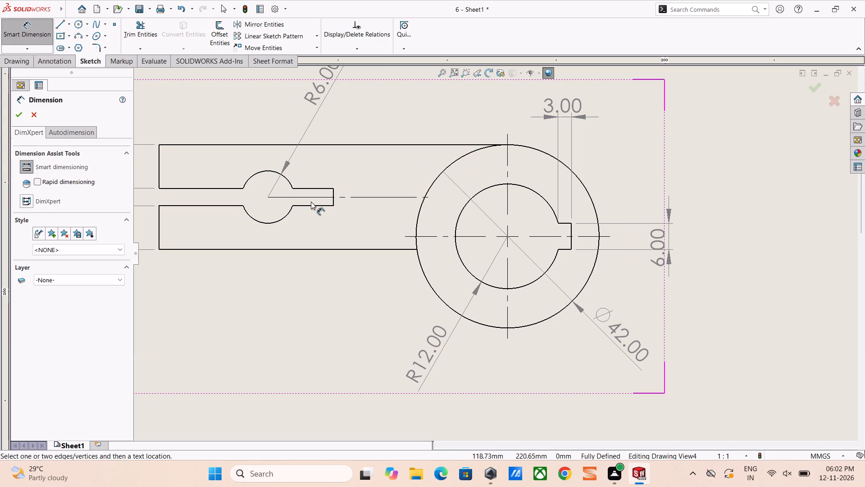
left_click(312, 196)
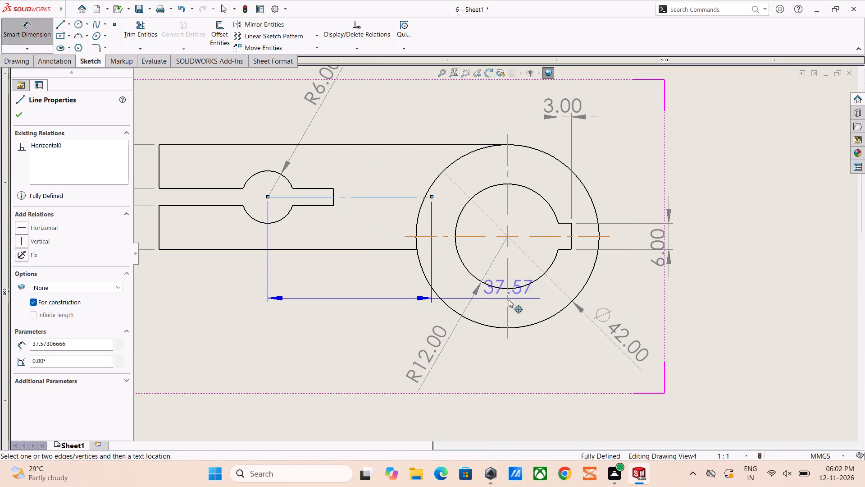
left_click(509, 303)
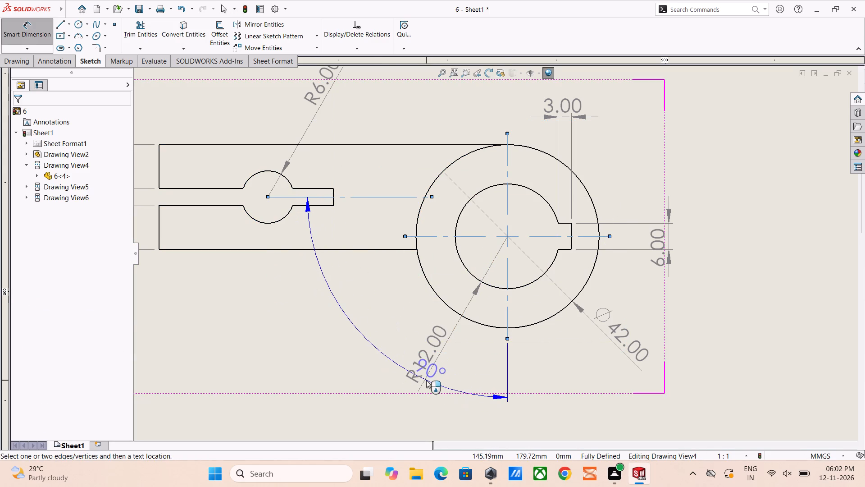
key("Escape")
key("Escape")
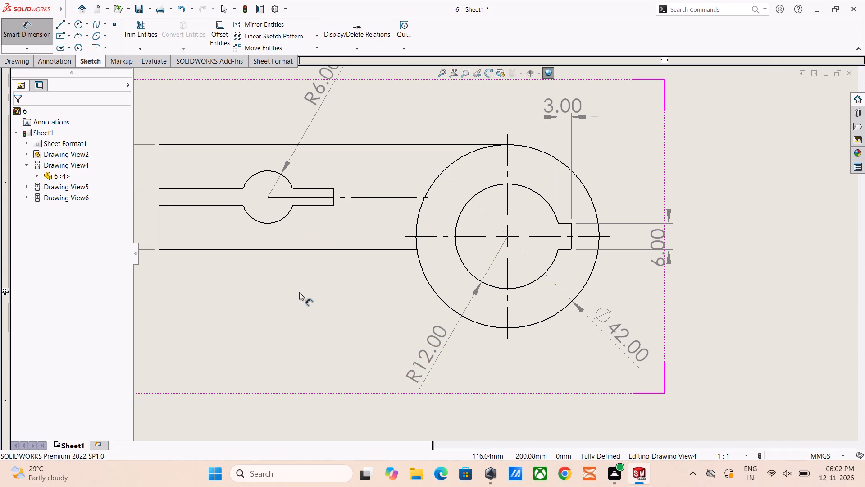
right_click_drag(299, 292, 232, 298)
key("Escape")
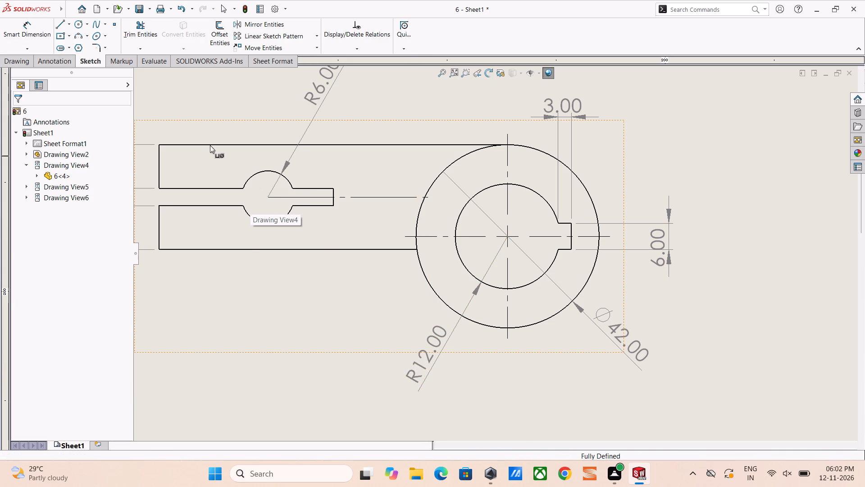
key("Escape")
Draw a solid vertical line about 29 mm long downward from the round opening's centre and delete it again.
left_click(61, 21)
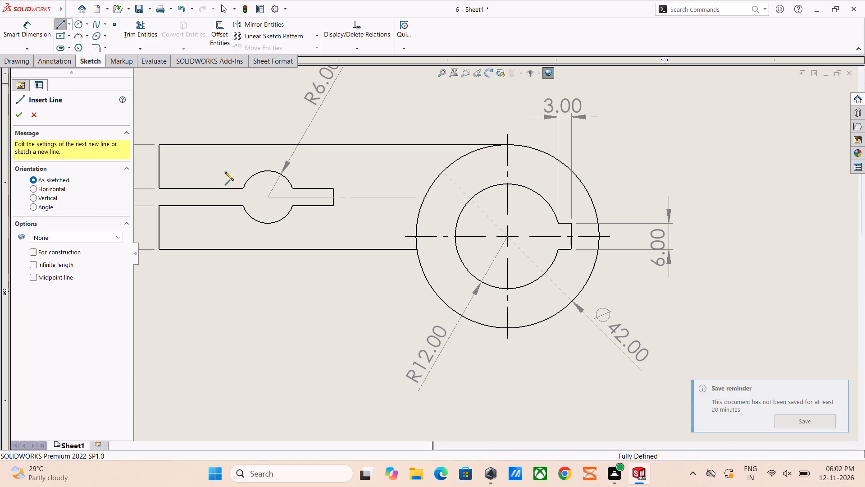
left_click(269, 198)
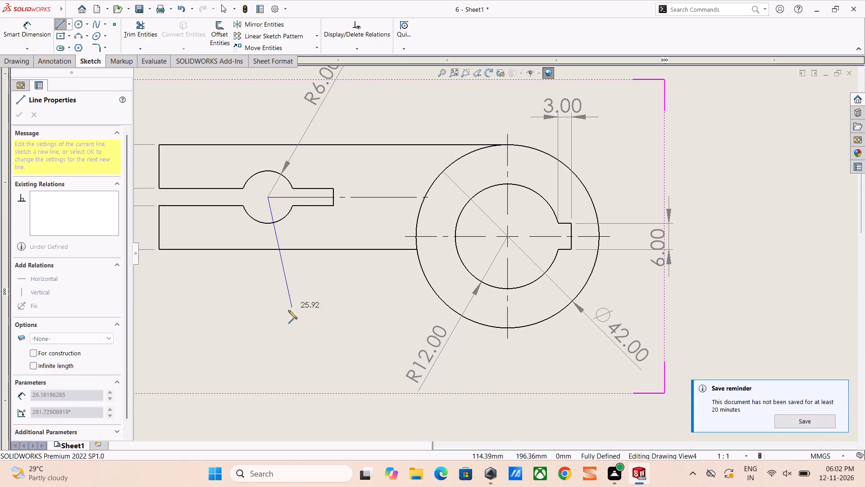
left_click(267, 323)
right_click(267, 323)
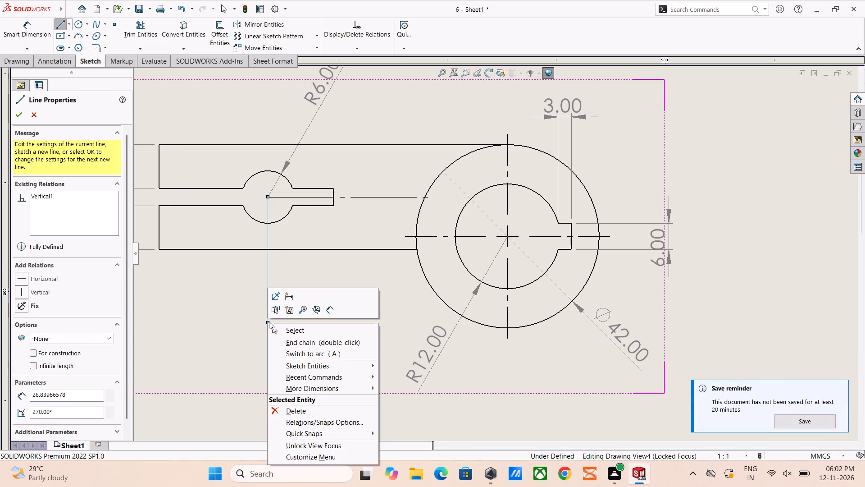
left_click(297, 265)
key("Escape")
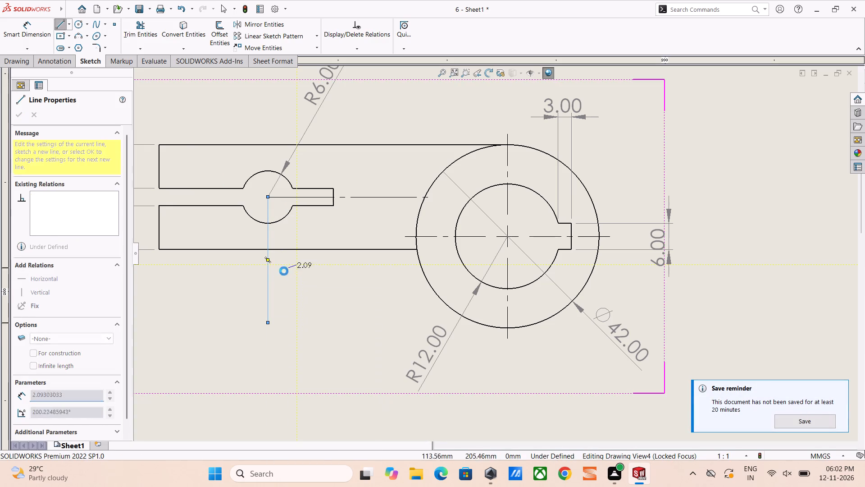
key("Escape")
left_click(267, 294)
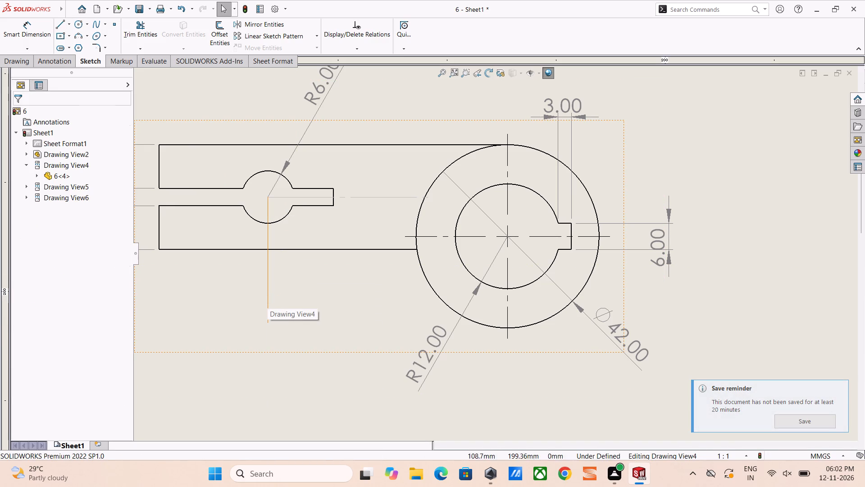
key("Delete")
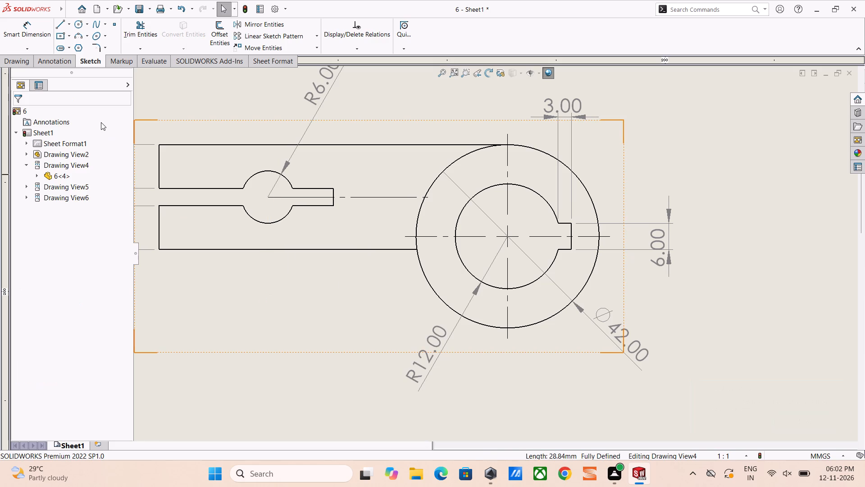
Draw a vertical centerline about 9 mm long downward from the centre of the arm's round opening in the top view.
left_click(71, 21)
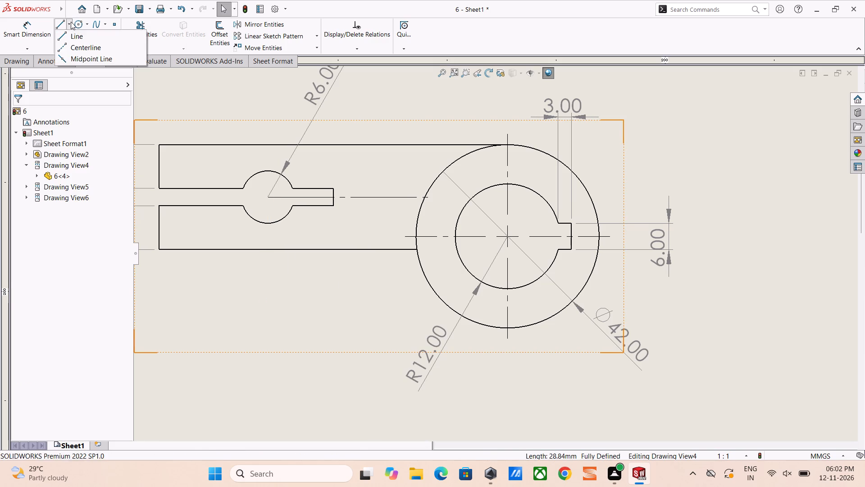
left_click(74, 43)
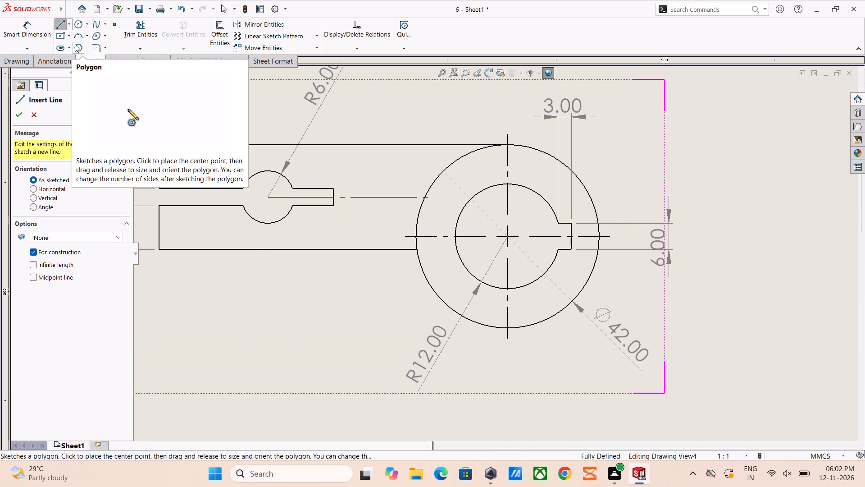
left_click(268, 198)
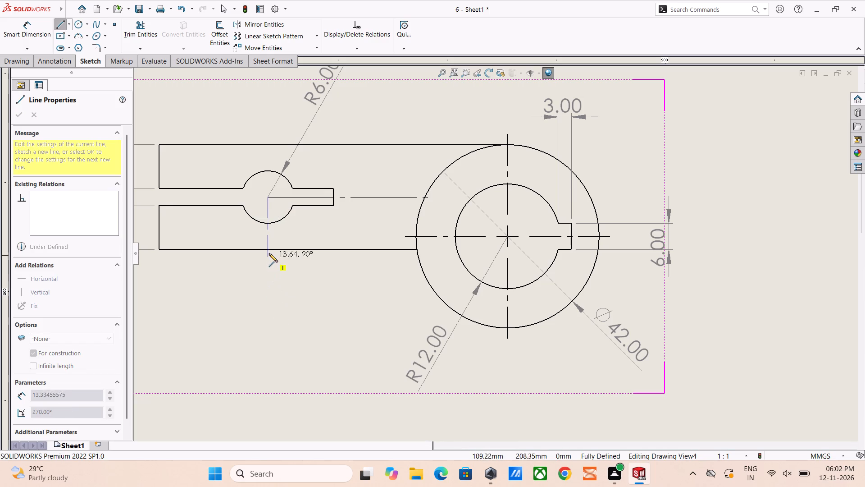
left_click(267, 237)
right_click(267, 237)
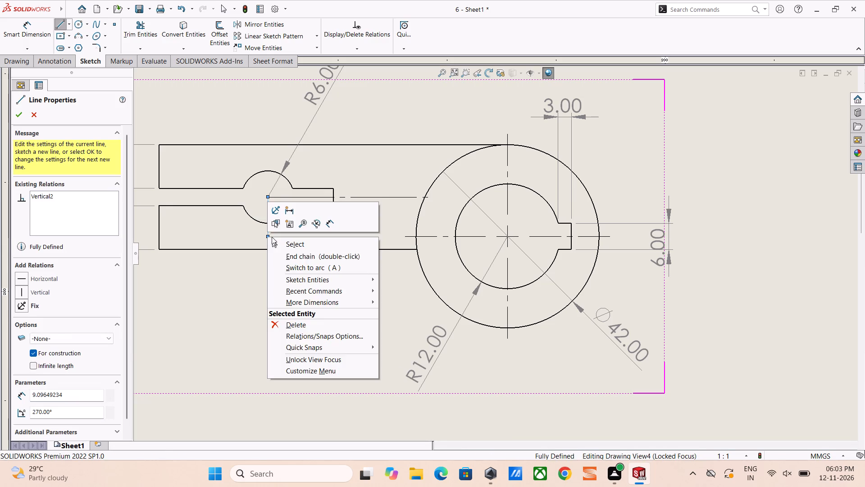
left_click(278, 242)
right_click_drag(328, 293, 296, 303)
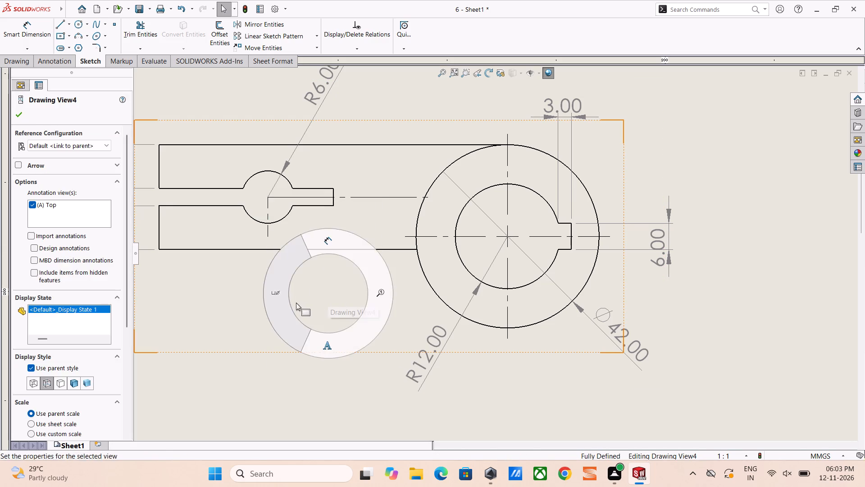
Add a driven horizontal dimension from the round opening's vertical centerline to the hub's centre, placed below the top view.
right_click_drag(296, 303, 273, 305)
right_click_drag(273, 305, 243, 183)
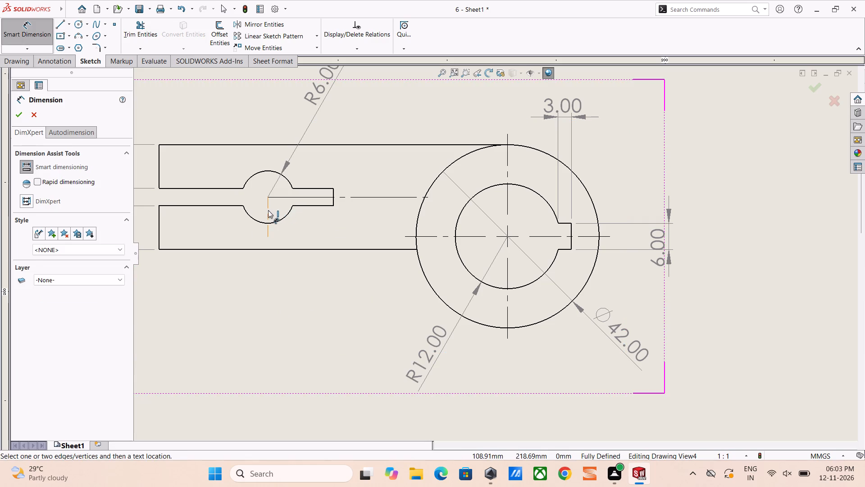
left_click(268, 210)
left_click(508, 270)
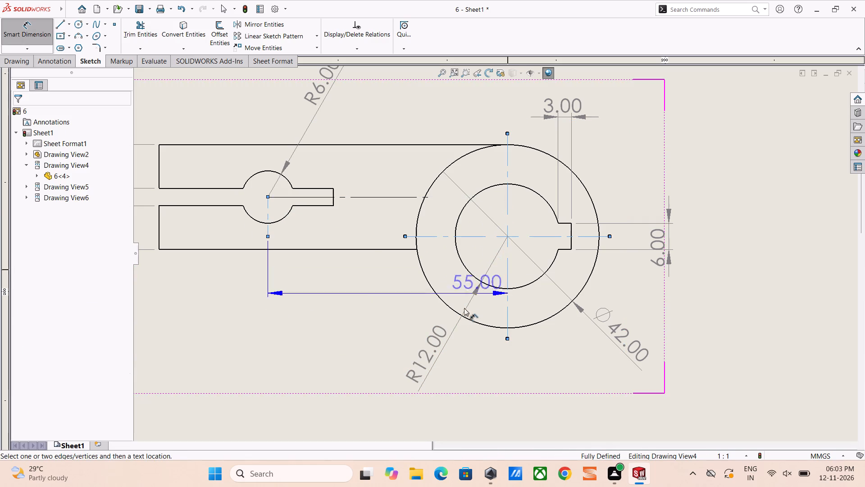
left_click(439, 414)
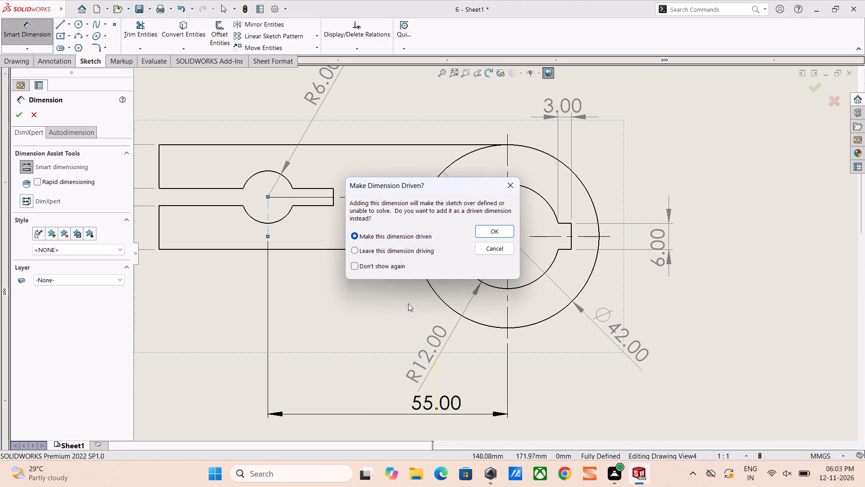
left_click(480, 233)
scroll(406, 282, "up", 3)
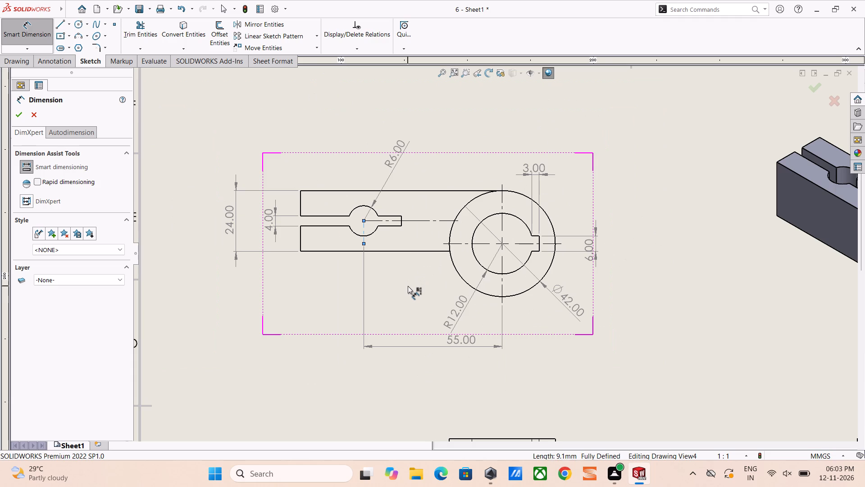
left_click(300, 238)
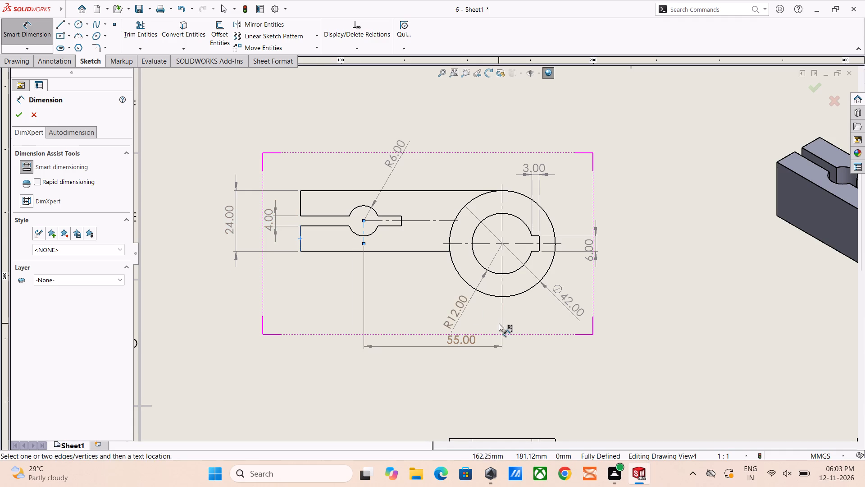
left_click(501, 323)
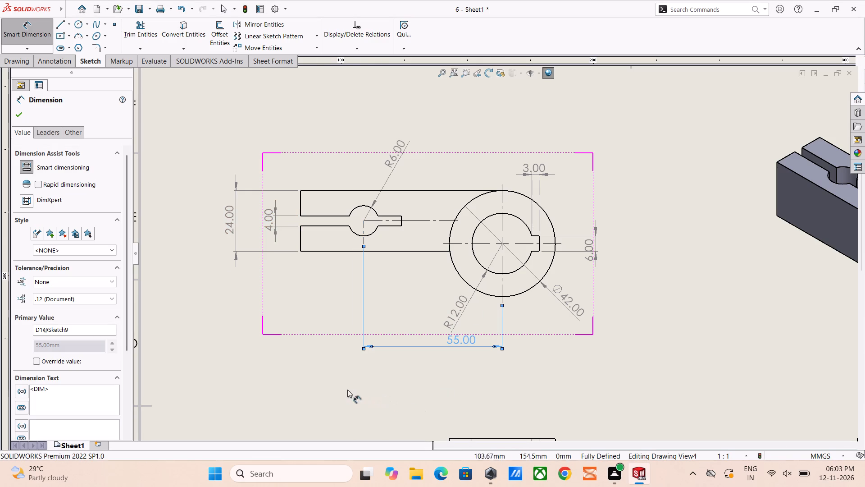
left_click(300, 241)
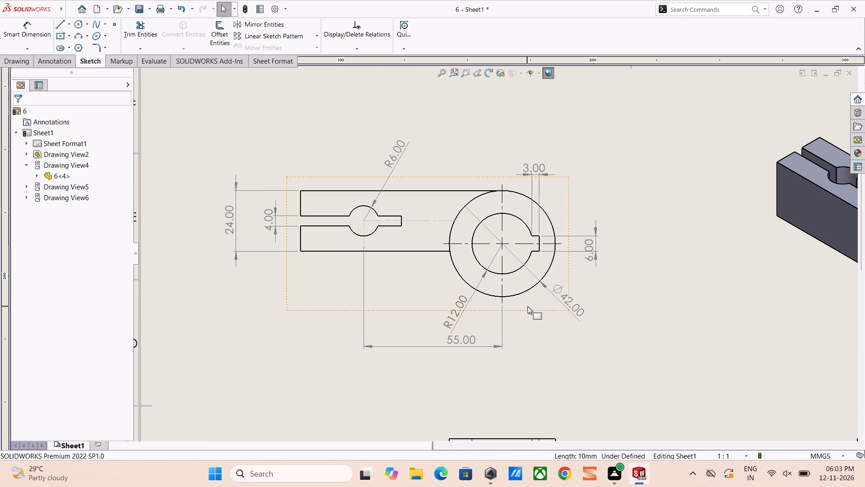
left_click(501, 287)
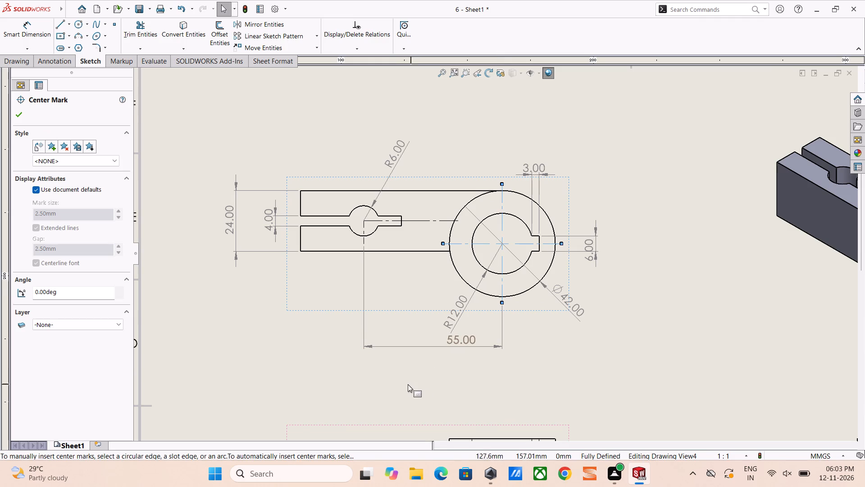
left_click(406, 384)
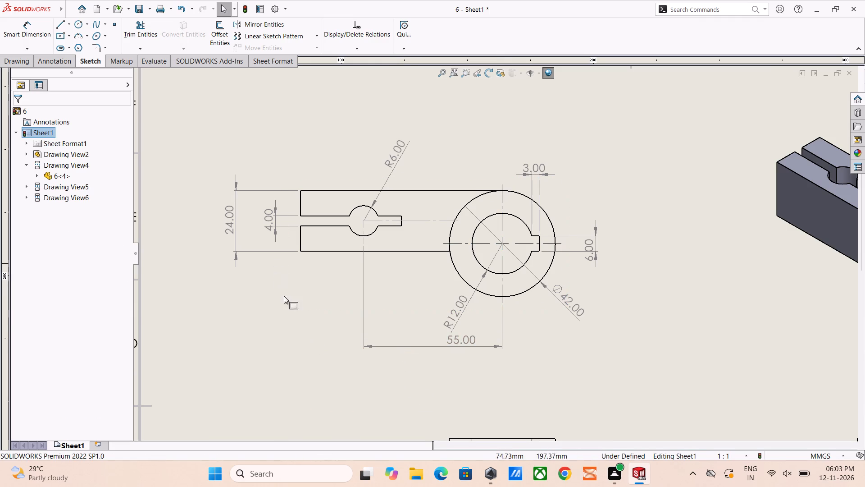
Dimension the horizontal distance from the arm's free end to the hub's centre, below the existing centre-distance dimension in the top view.
right_click_drag(299, 314, 275, 189)
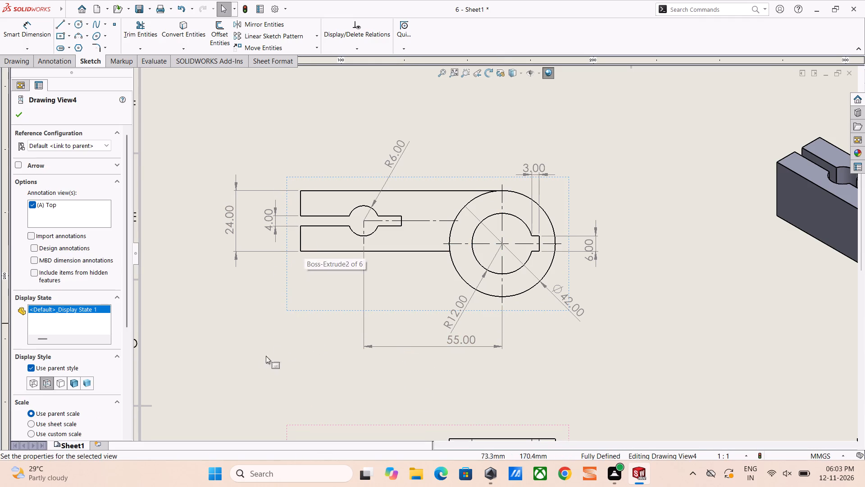
right_click_drag(250, 356, 248, 239)
left_click(300, 239)
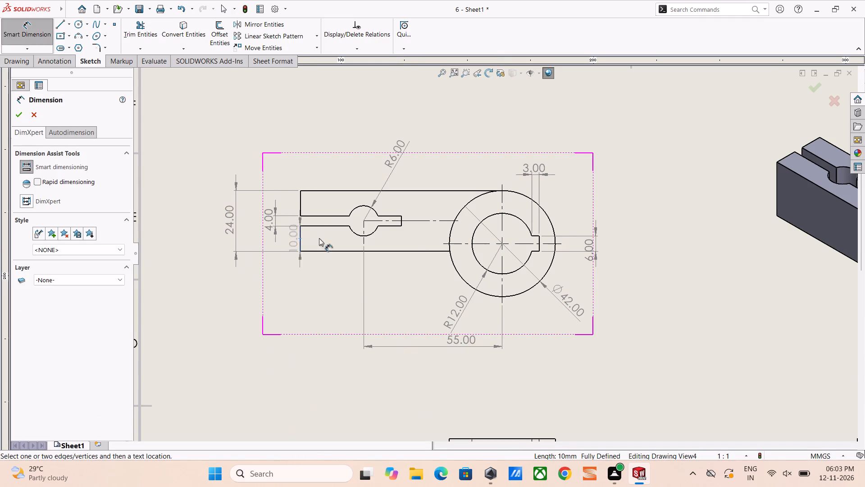
left_click(501, 261)
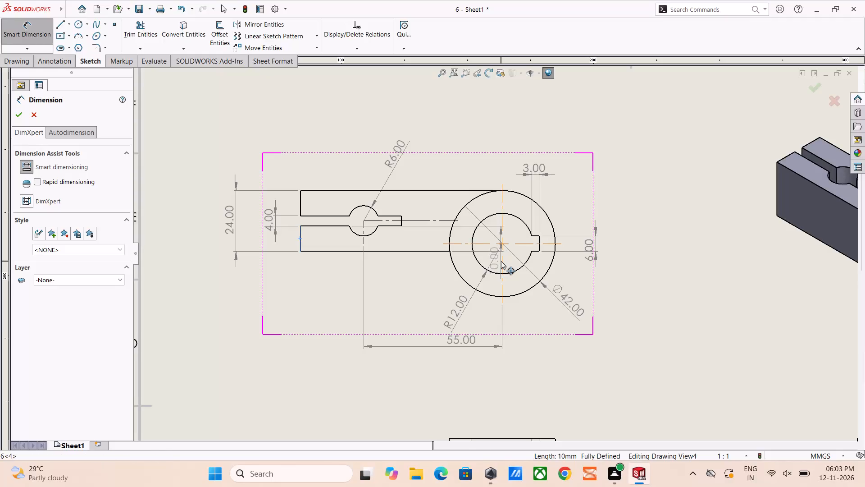
left_click(390, 396)
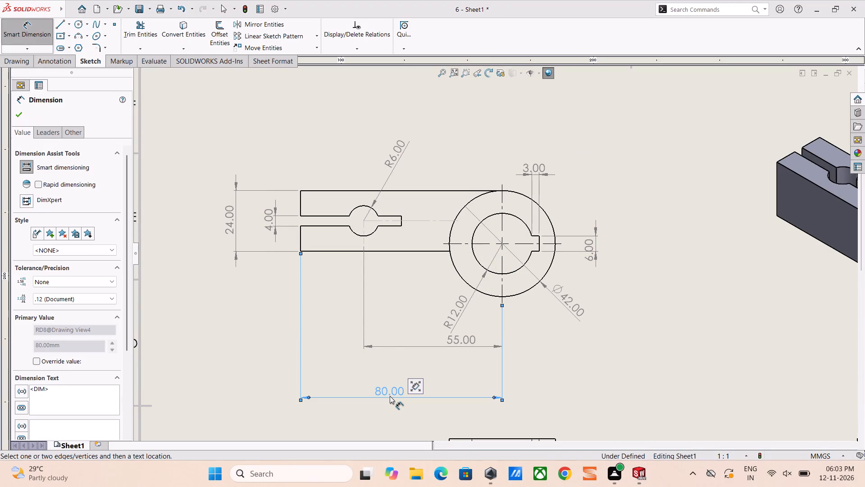
Reposition the two stacked horizontal dimensions below the top view so they sit closer together.
left_click_drag(468, 343, 460, 354)
left_click_drag(392, 391, 399, 382)
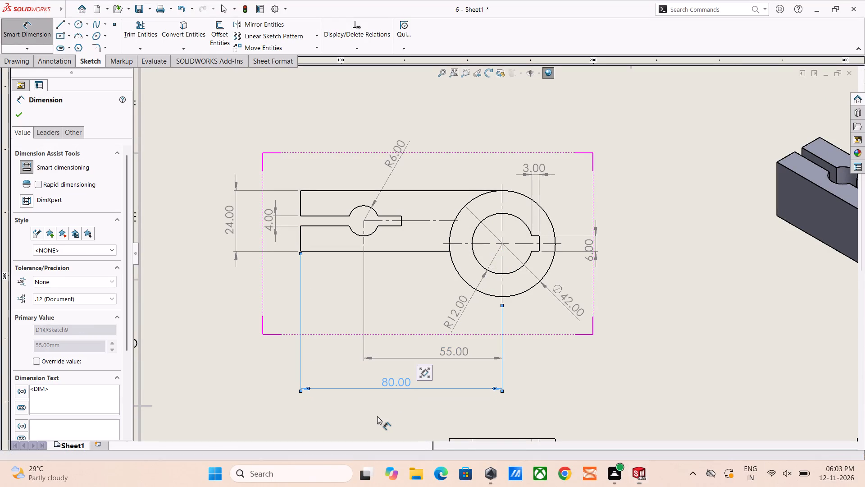
left_click(382, 413)
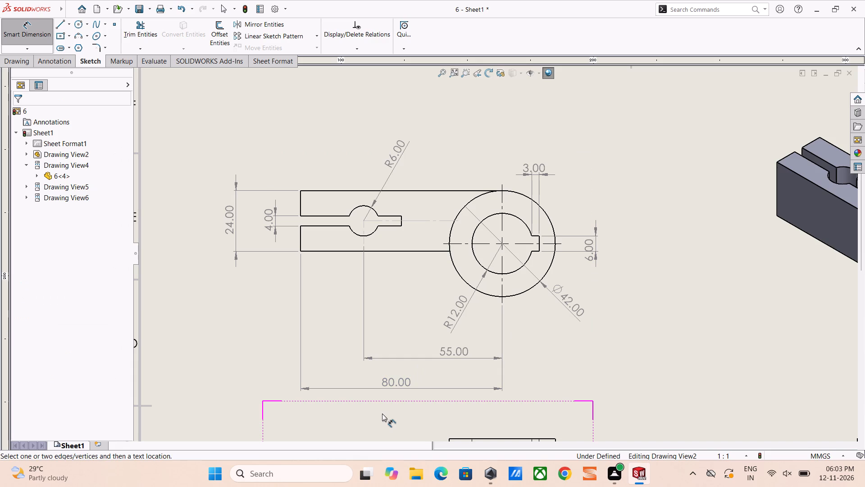
In the front view, dimension the slot's length from the arm's free end above the arm and the hub's height beside the hub.
scroll(510, 469, "up", 3)
scroll(457, 364, "up", 2)
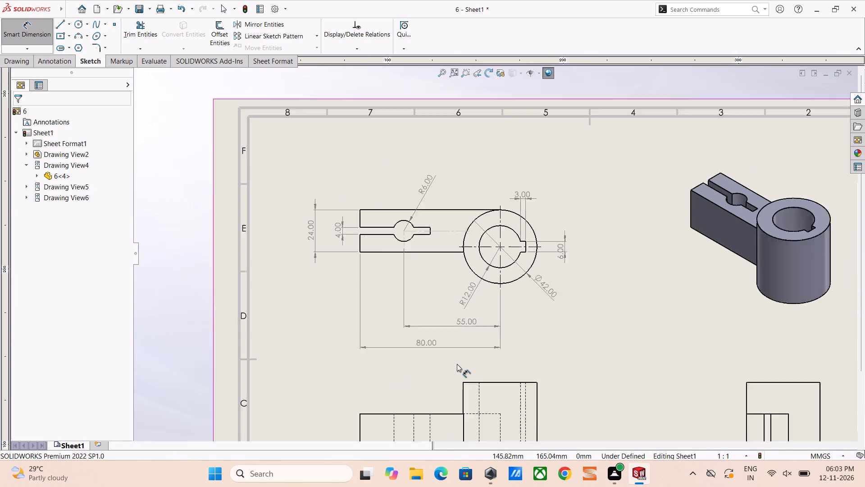
scroll(457, 364, "up", 2)
scroll(457, 364, "down", 2)
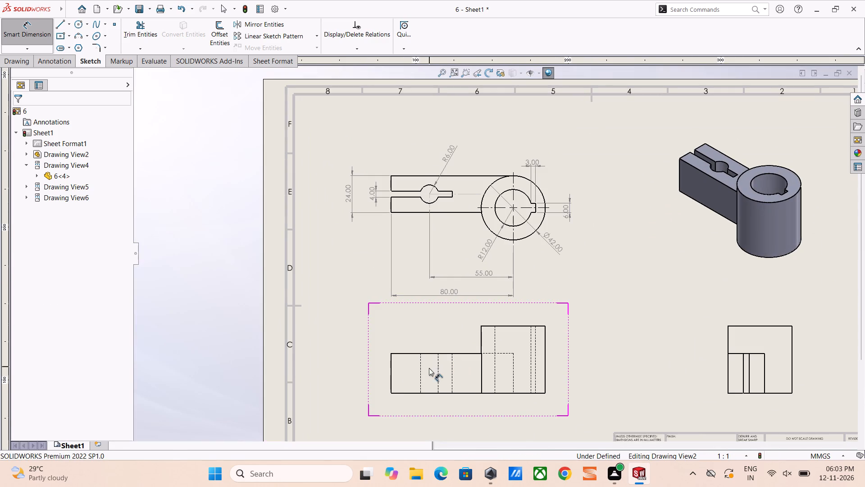
left_click(392, 370)
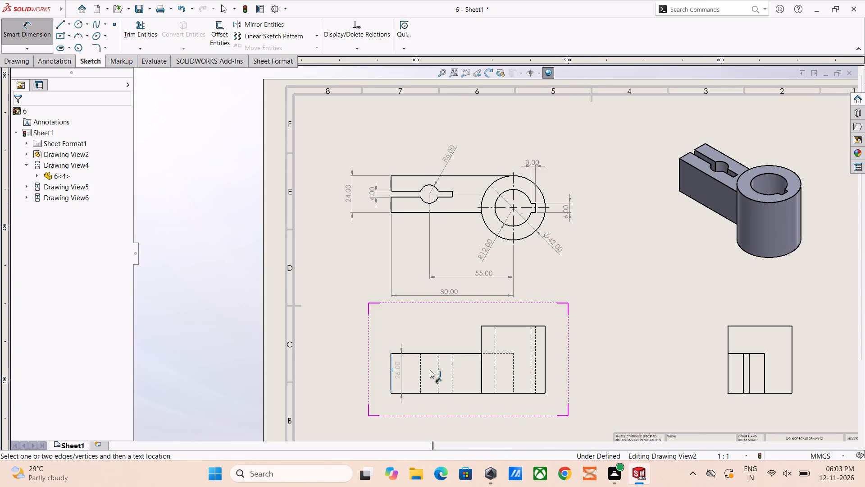
left_click(451, 369)
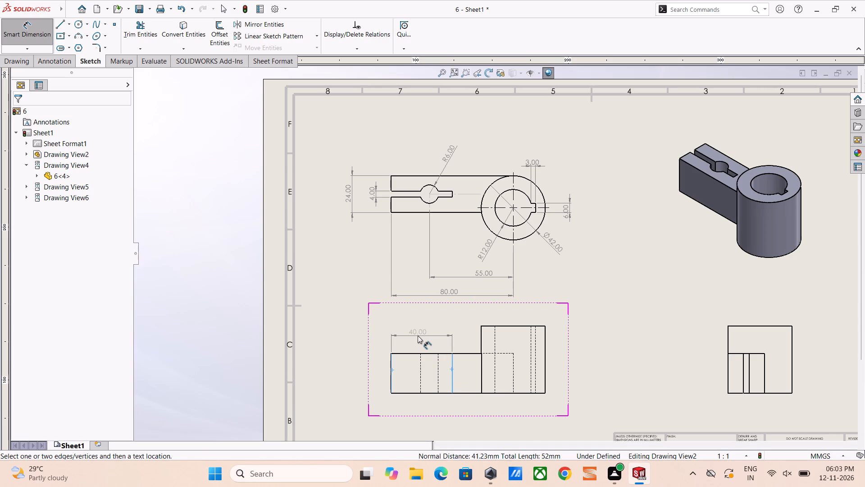
left_click(418, 335)
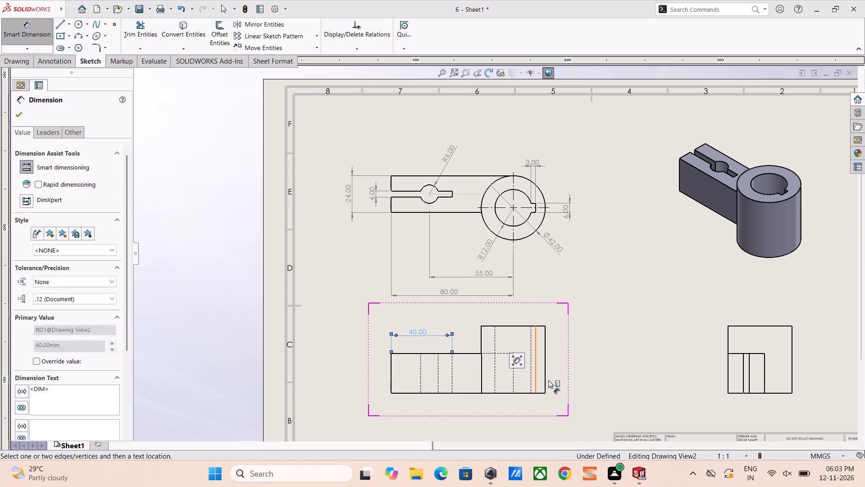
left_click(546, 354)
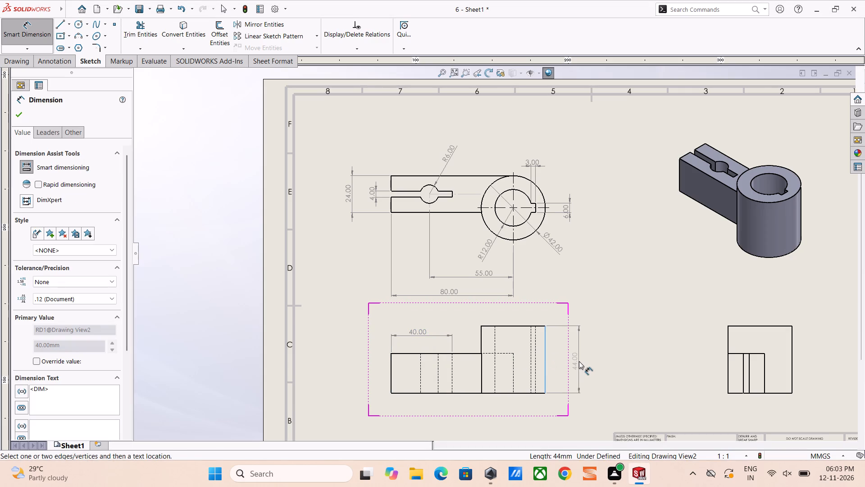
left_click(579, 361)
left_click(628, 420)
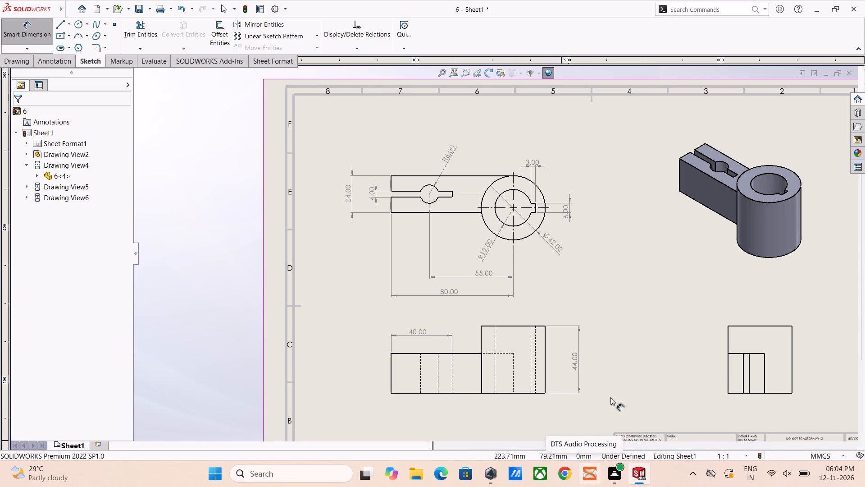
Dimension the hub's full height and the arm's height in the projected side view, both on the arm's side.
scroll(746, 372, "up", 2)
scroll(732, 336, "down", 5)
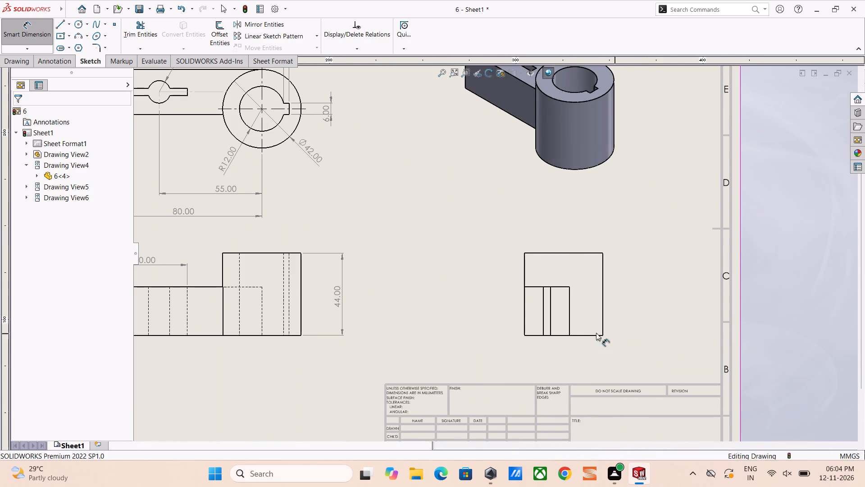
left_click(569, 311)
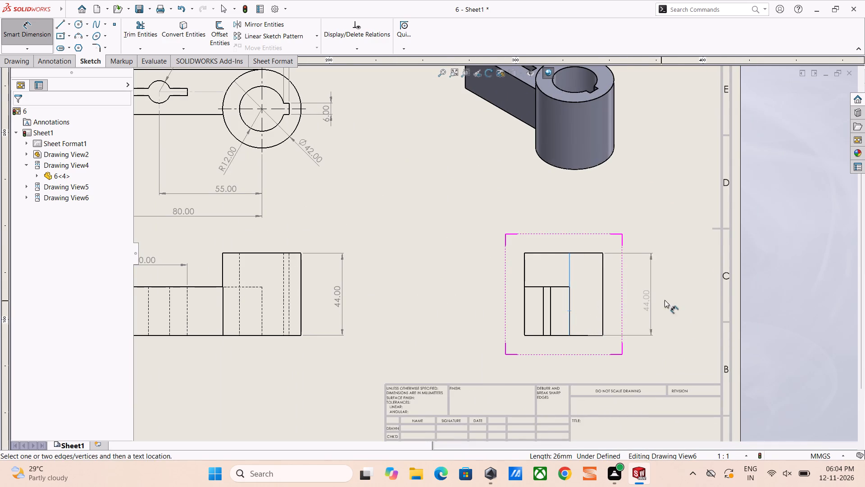
left_click(456, 307)
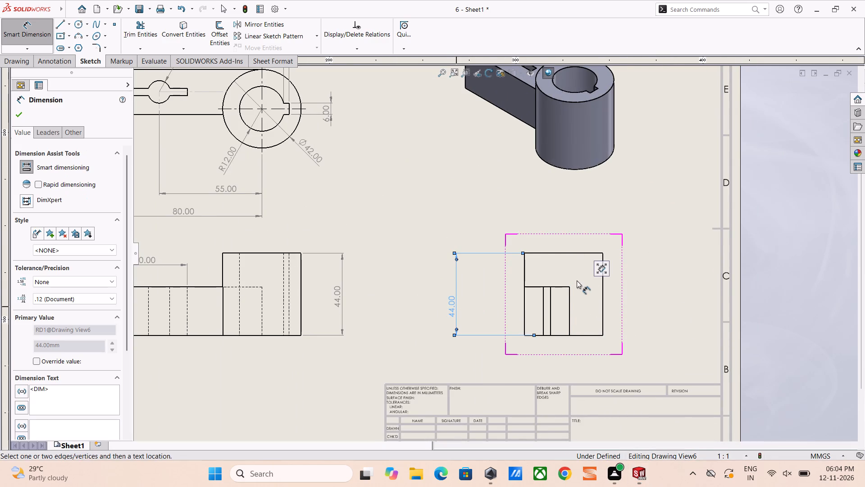
left_click(563, 288)
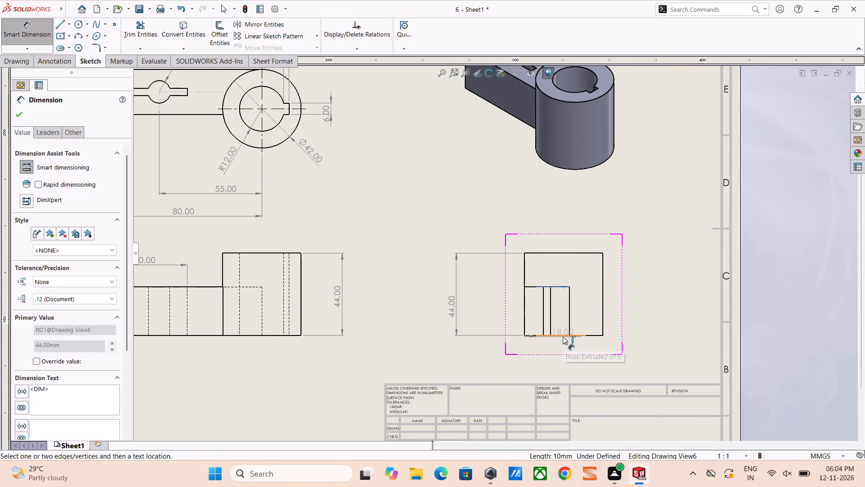
left_click(563, 336)
left_click(505, 307)
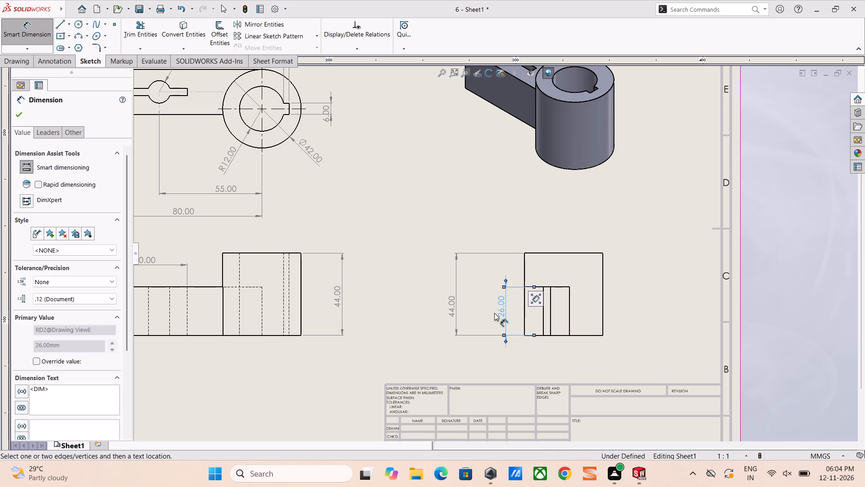
left_click(648, 302)
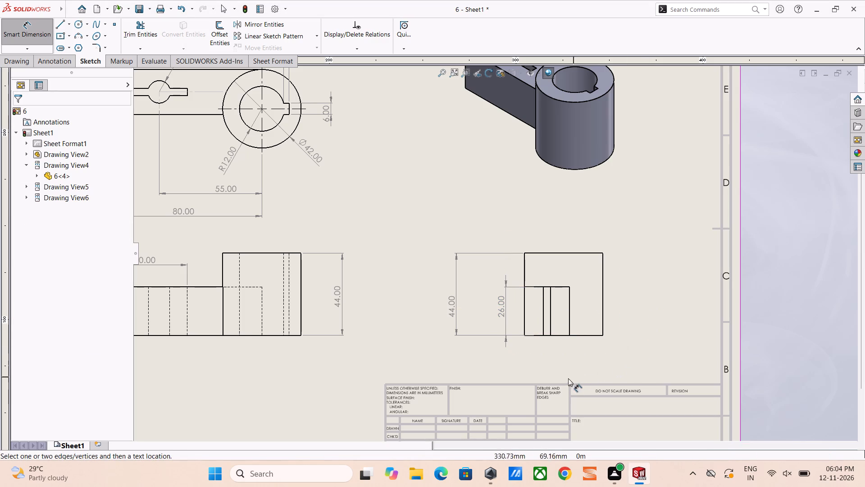
Shift the hub height text slightly up and the arm height text slightly down in the projected side view.
left_click_drag(451, 310, 449, 284)
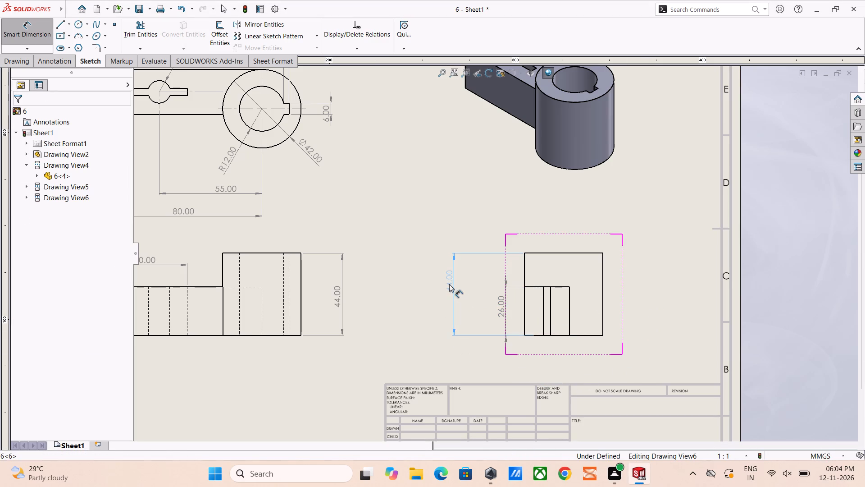
left_click_drag(449, 284, 450, 294)
left_click(423, 320)
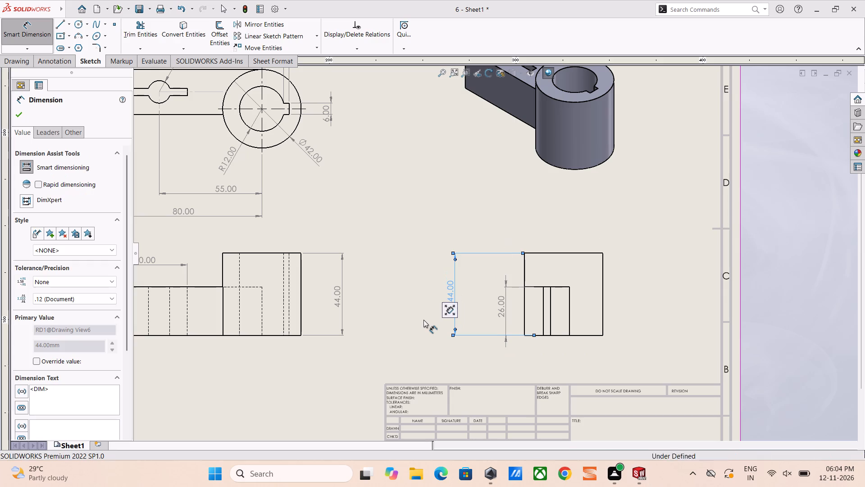
left_click_drag(502, 304, 501, 312)
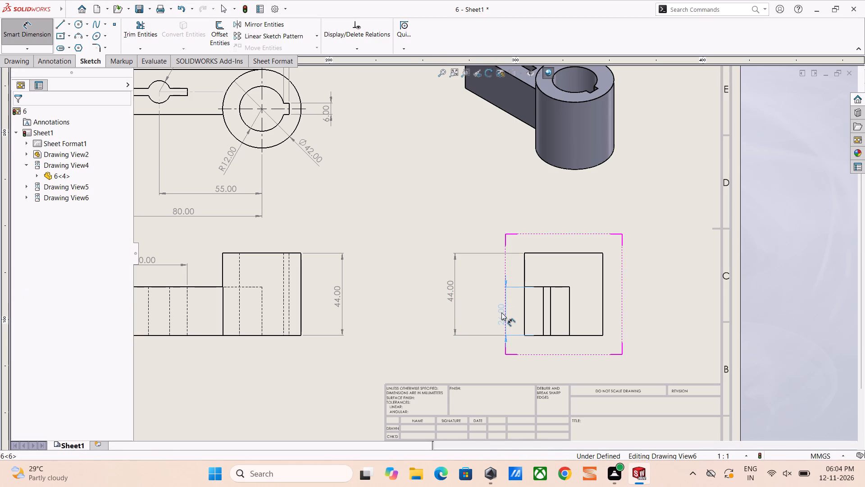
left_click_drag(501, 312, 501, 312)
left_click(468, 349)
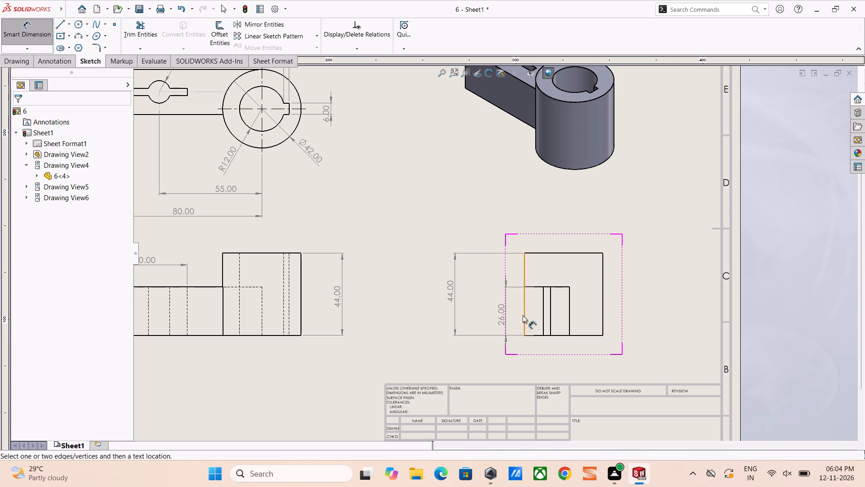
Save the drawing as 6-views in the fuji folder.
scroll(523, 315, "up", 4)
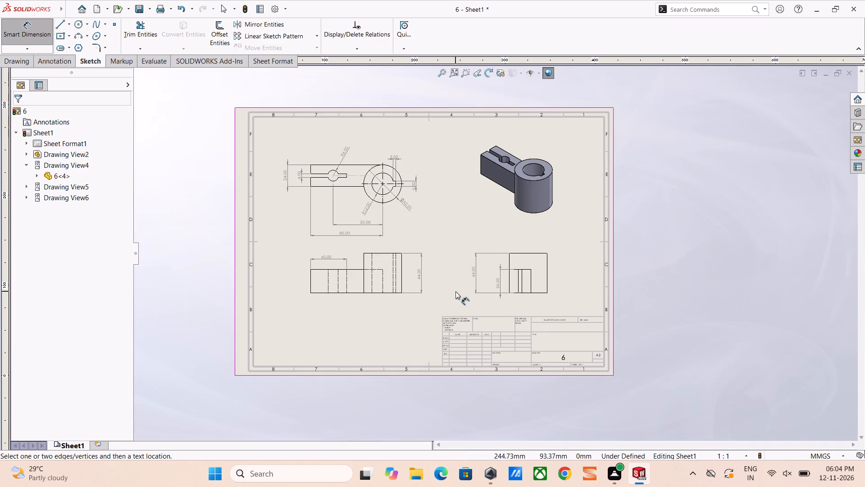
scroll(455, 291, "down", 3)
scroll(457, 291, "up", 1)
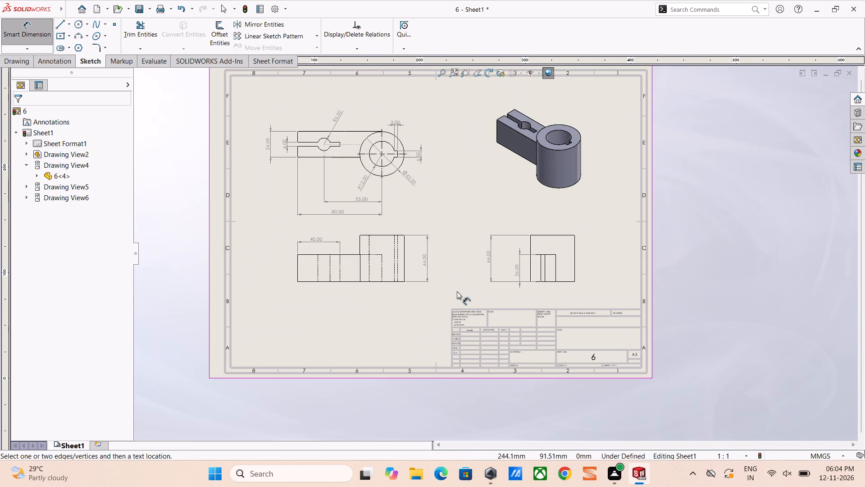
key("ctrl+s")
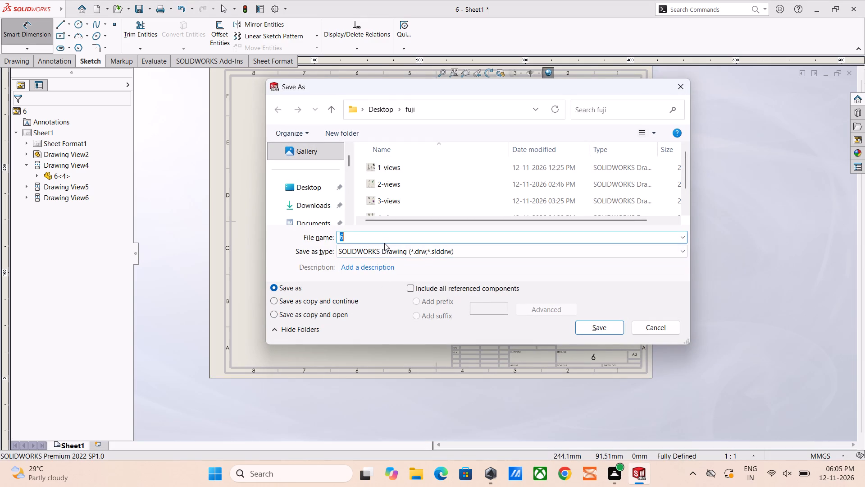
key("Right")
type("-views")
key("Return")
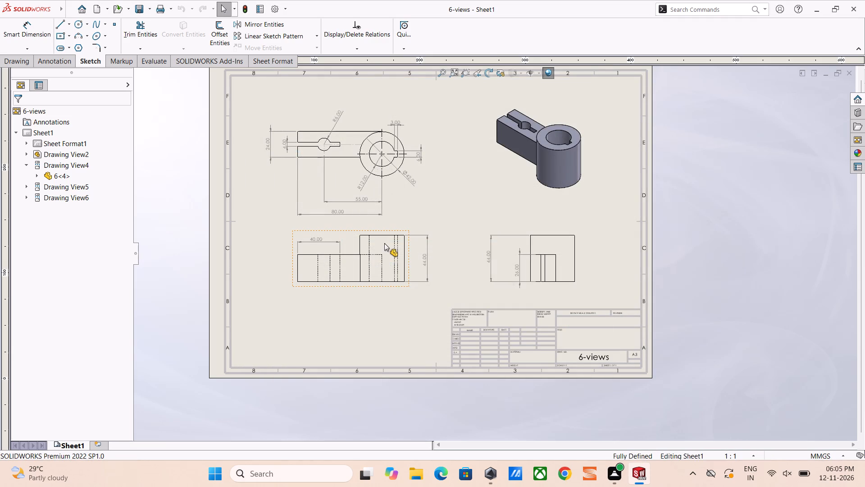
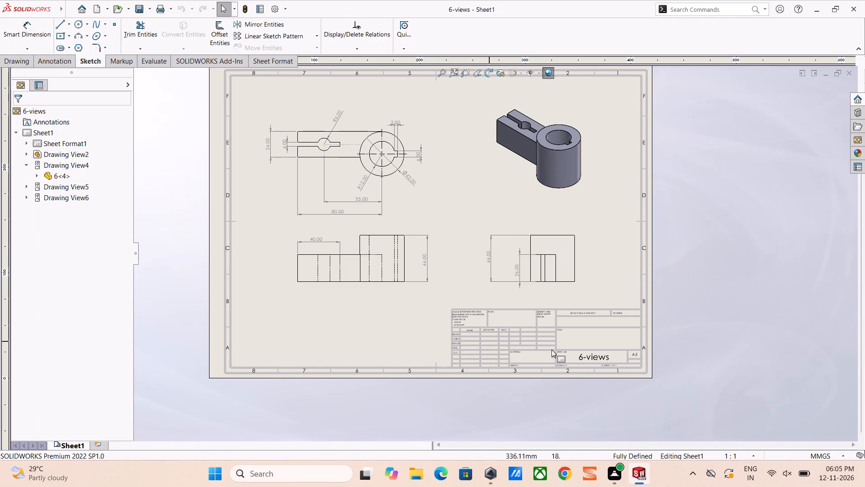
Examine the dimensions of the orthographic views and the isometric view across the whole drawing sheet.
scroll(569, 273, "up", 2)
scroll(509, 225, "down", 4)
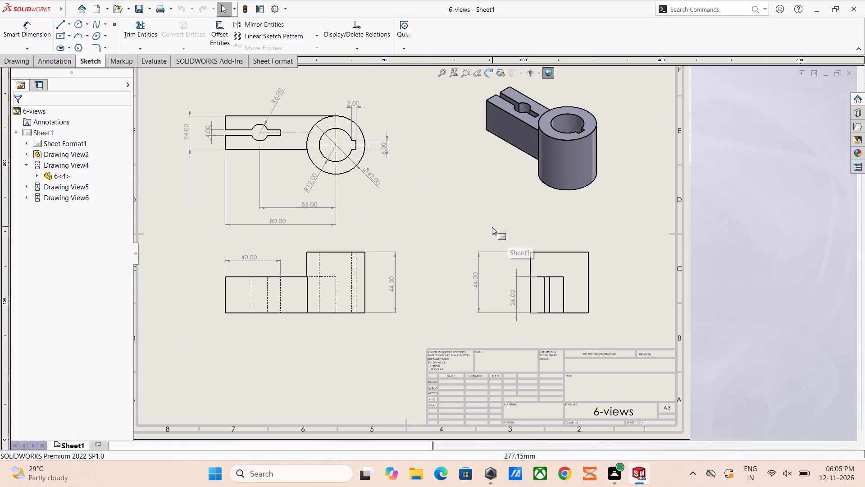
scroll(492, 227, "up", 3)
scroll(432, 193, "down", 8)
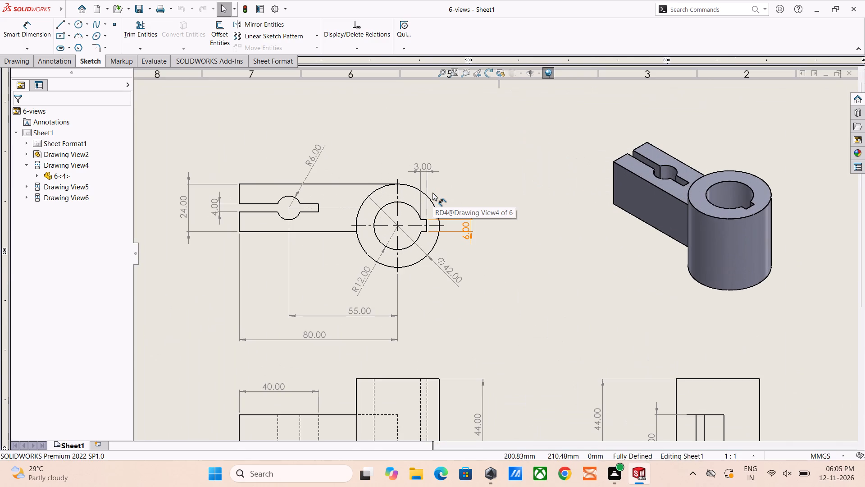
left_click(492, 196)
scroll(493, 195, "up", 4)
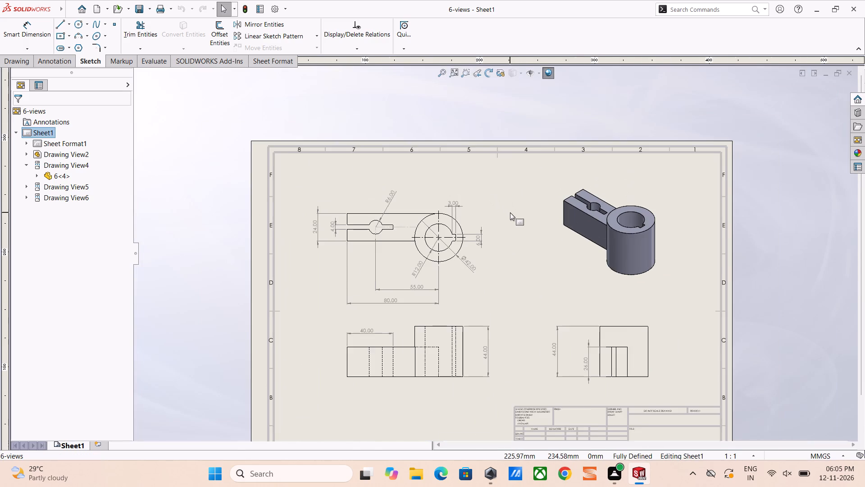
scroll(511, 212, "up", 1)
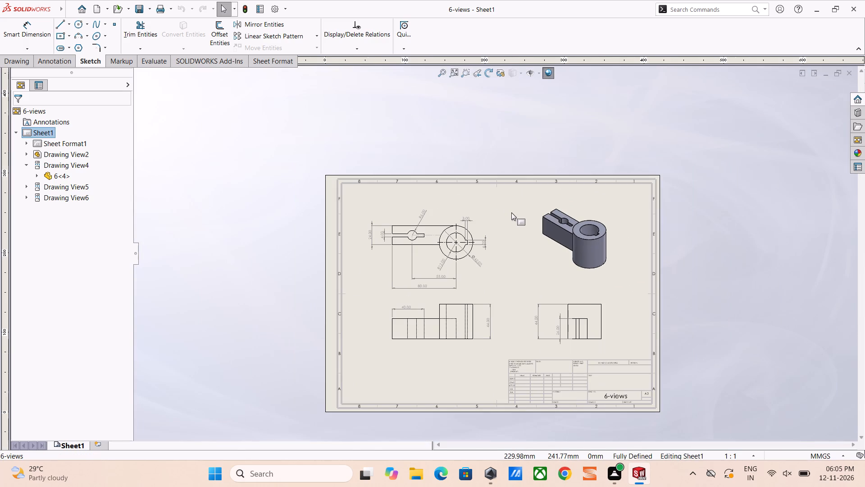
Save the finished 6-views drawing again under its existing name.
key("ctrl+s")
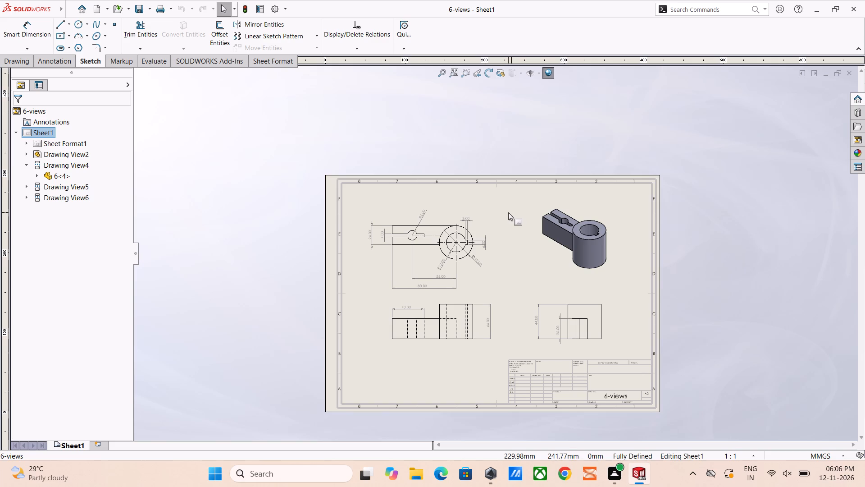
left_click(601, 486)
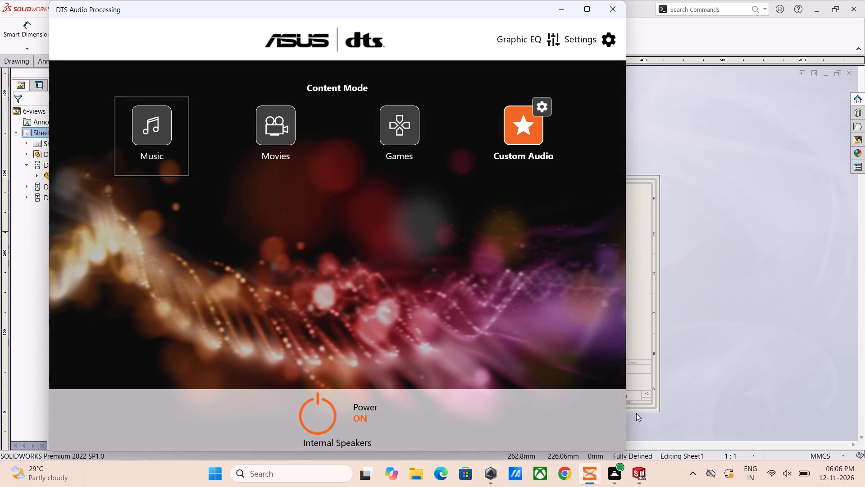
left_click(601, 12)
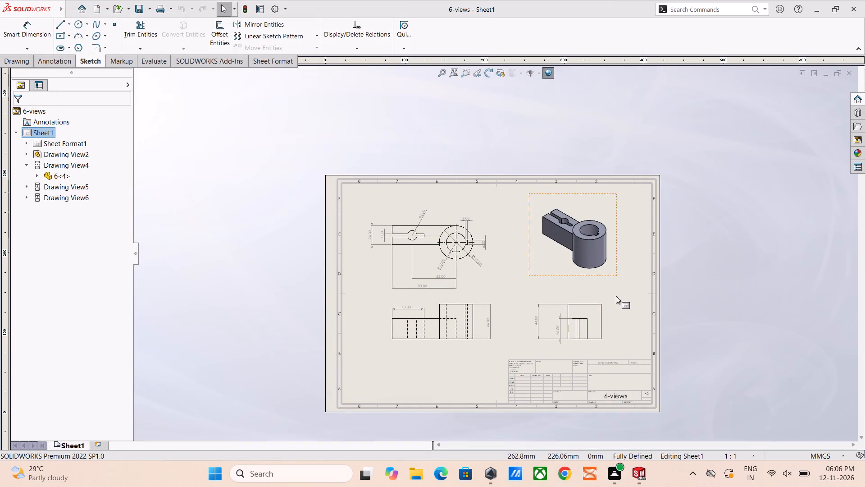
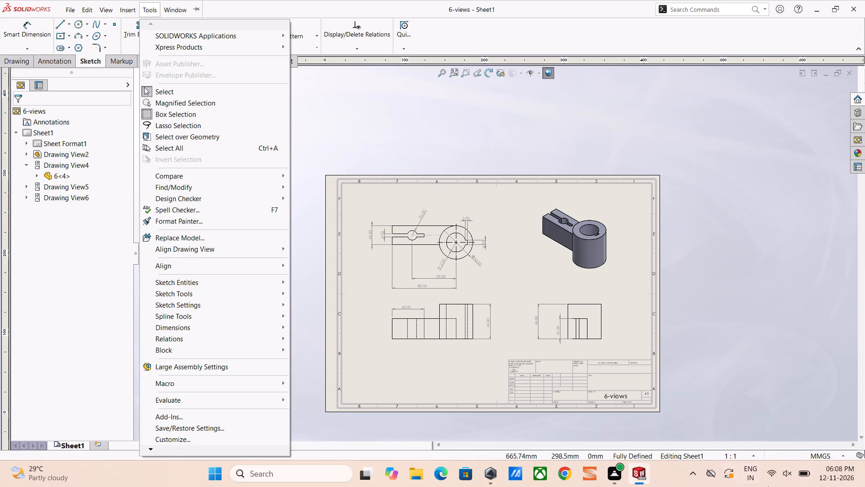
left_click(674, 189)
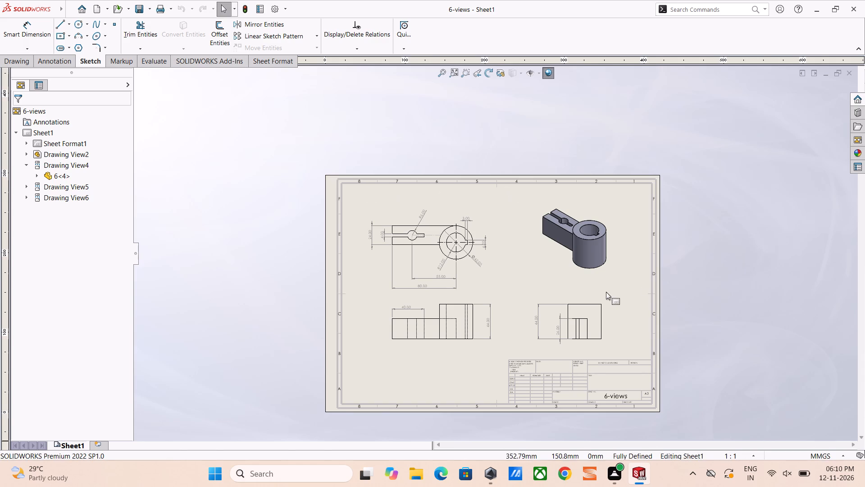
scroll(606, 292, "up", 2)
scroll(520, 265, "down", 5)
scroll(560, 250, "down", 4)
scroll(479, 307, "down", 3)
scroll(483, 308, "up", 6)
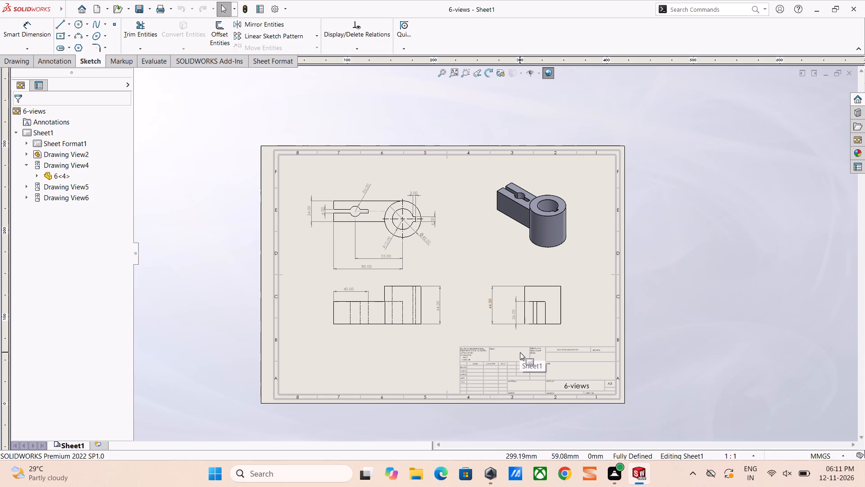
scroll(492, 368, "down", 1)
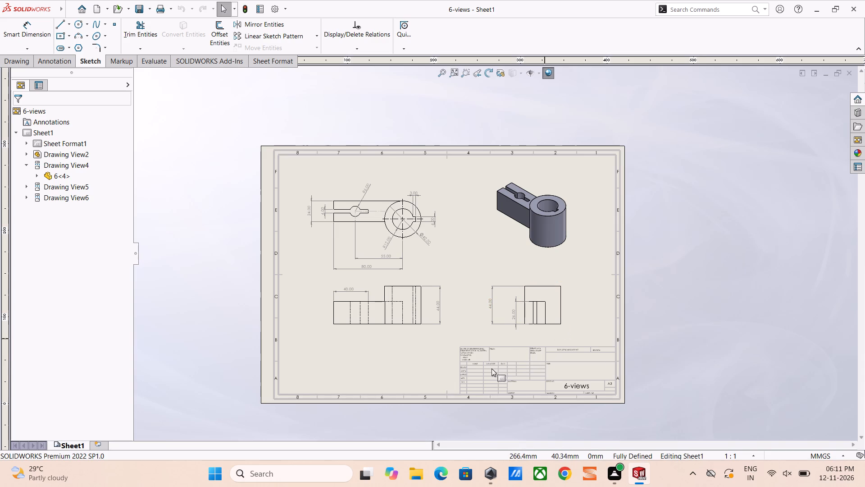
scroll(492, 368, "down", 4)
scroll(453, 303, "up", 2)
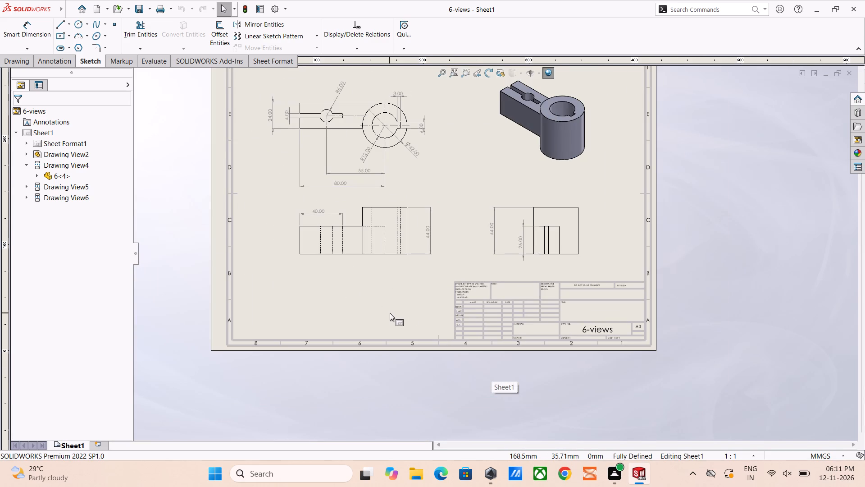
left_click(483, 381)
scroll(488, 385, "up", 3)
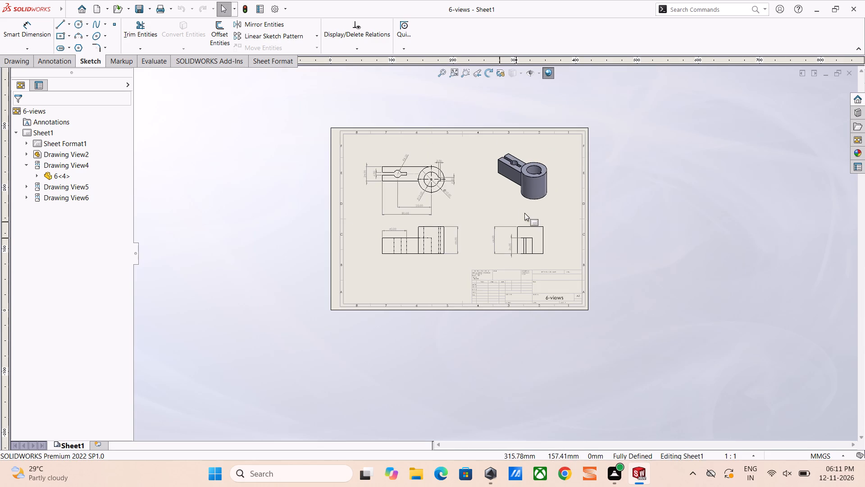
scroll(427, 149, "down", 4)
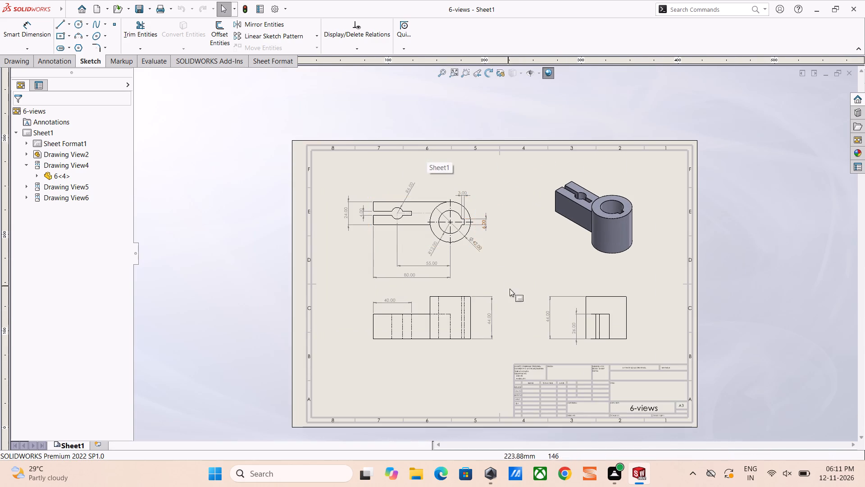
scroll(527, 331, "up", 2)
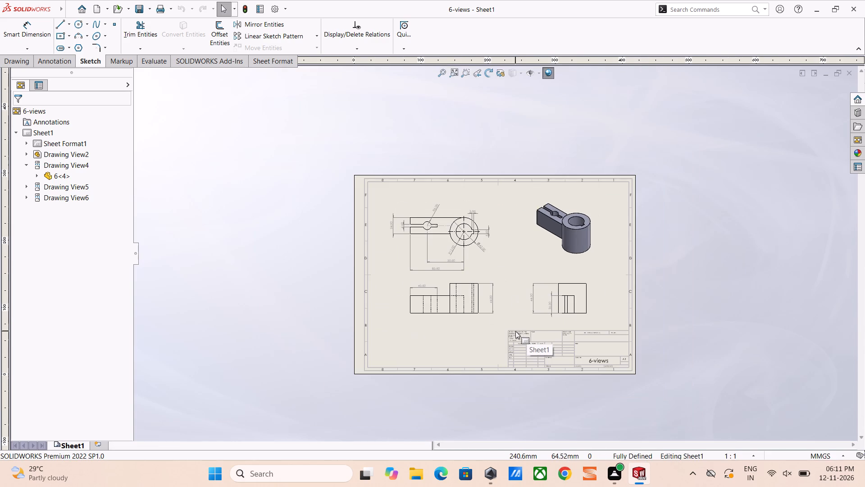
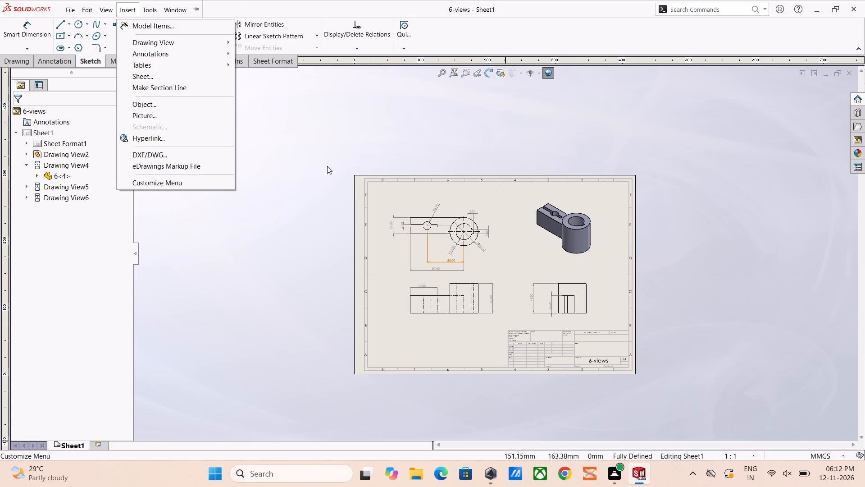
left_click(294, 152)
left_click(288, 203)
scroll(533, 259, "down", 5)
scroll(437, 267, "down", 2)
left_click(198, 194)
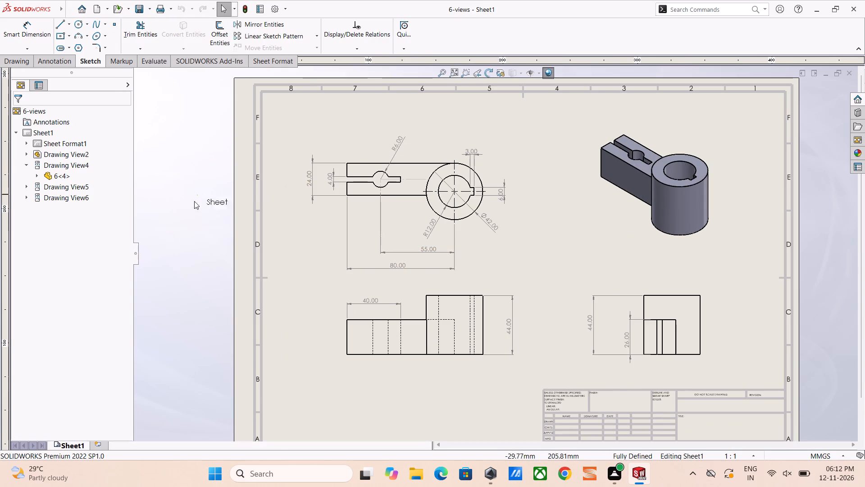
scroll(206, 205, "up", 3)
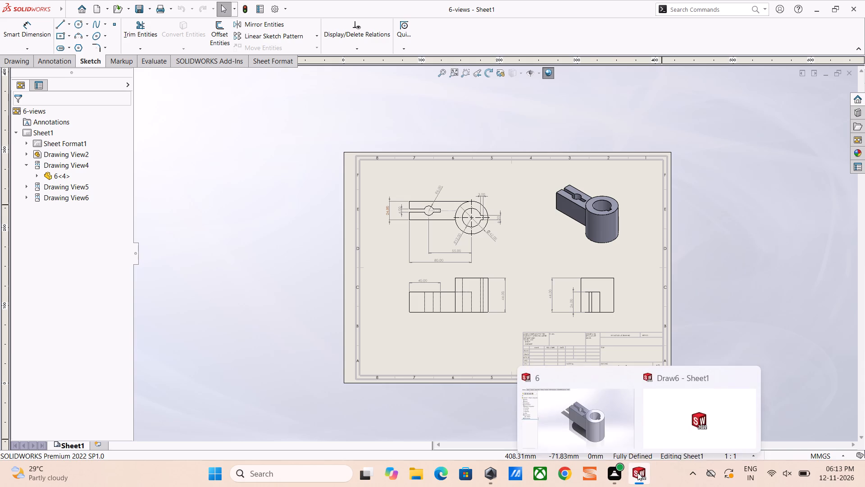
In the part 6 window, start a 2 mm Fillet and select the end and slot faces and corner edges of the split arm.
left_click(557, 395)
scroll(492, 215, "down", 4)
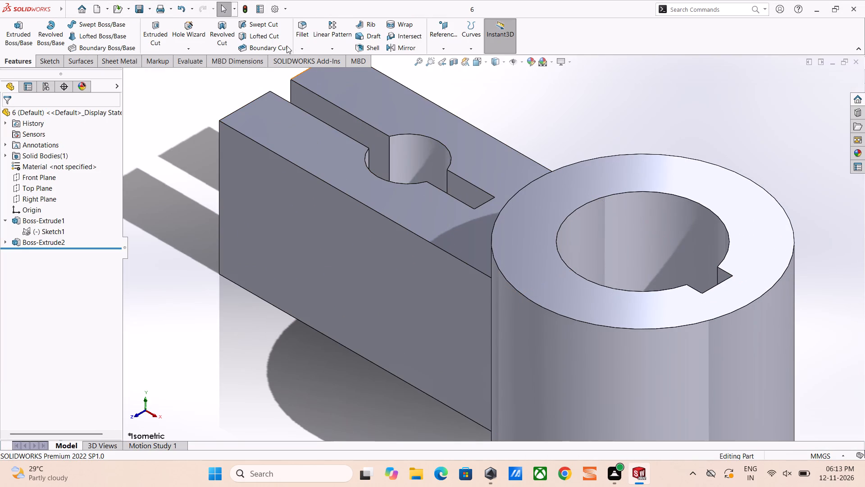
left_click(303, 51)
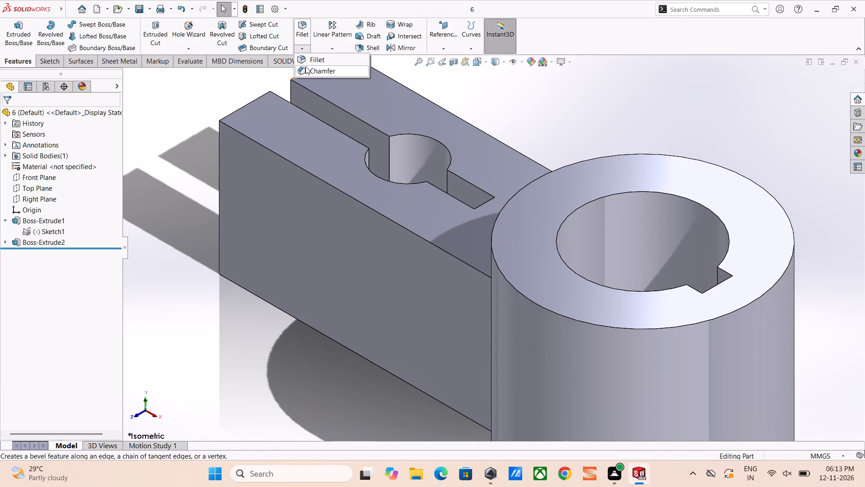
left_click(307, 63)
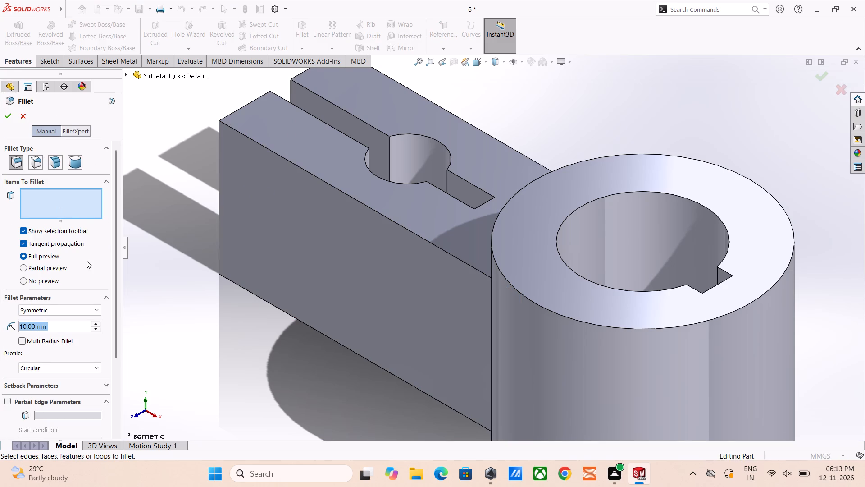
key("2")
key("Return")
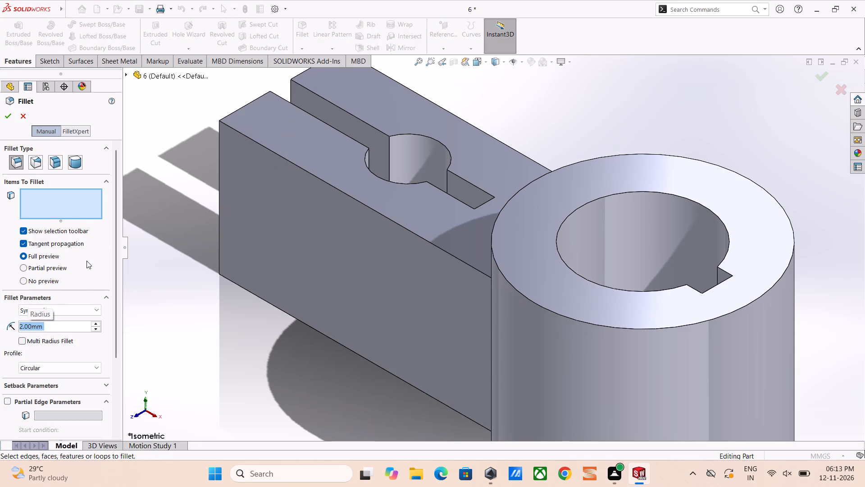
left_click(219, 203)
middle_click_drag(233, 204, 256, 228)
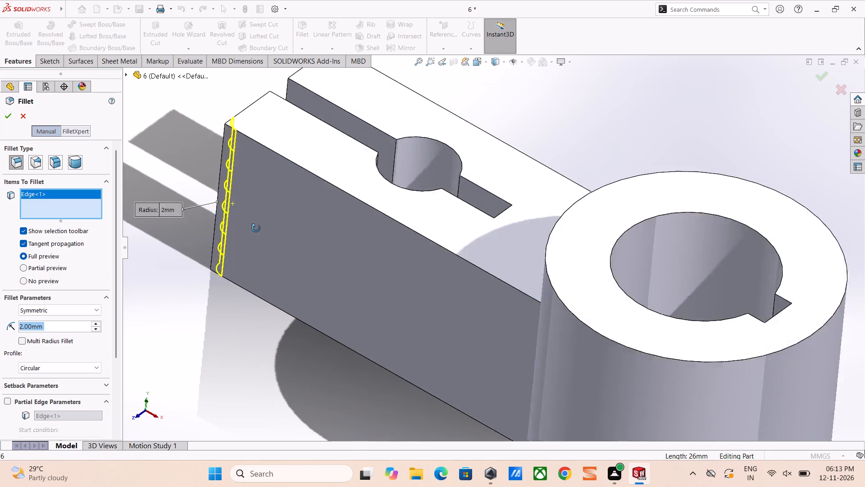
middle_click_drag(256, 228, 290, 289)
scroll(261, 241, "up", 3)
scroll(320, 136, "down", 6)
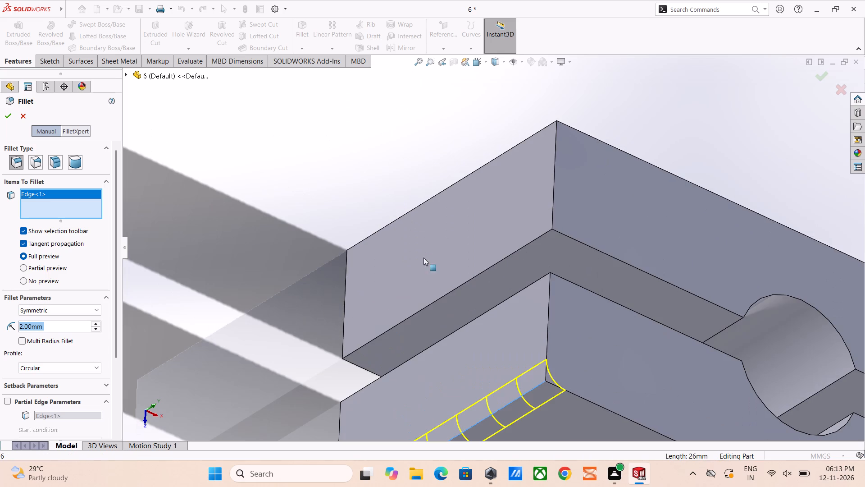
left_click(438, 302)
middle_click_drag(447, 331, 460, 383)
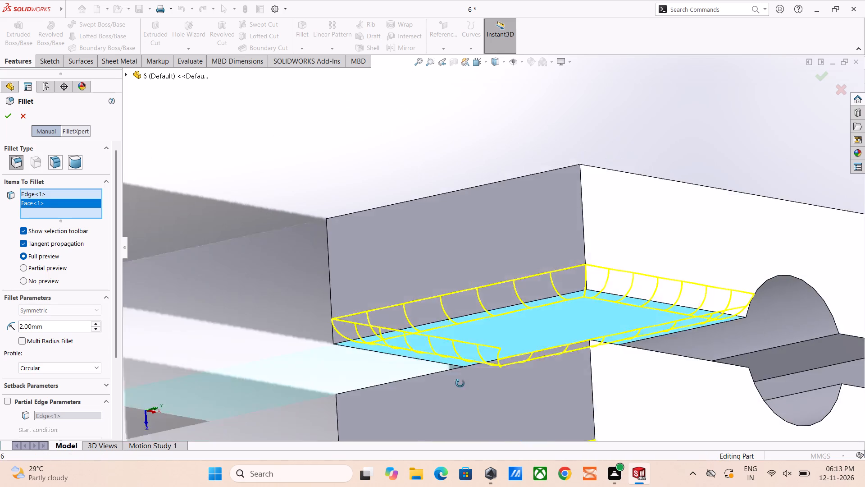
middle_click_drag(460, 383, 461, 387)
middle_click_drag(501, 374, 510, 437)
left_click(487, 348)
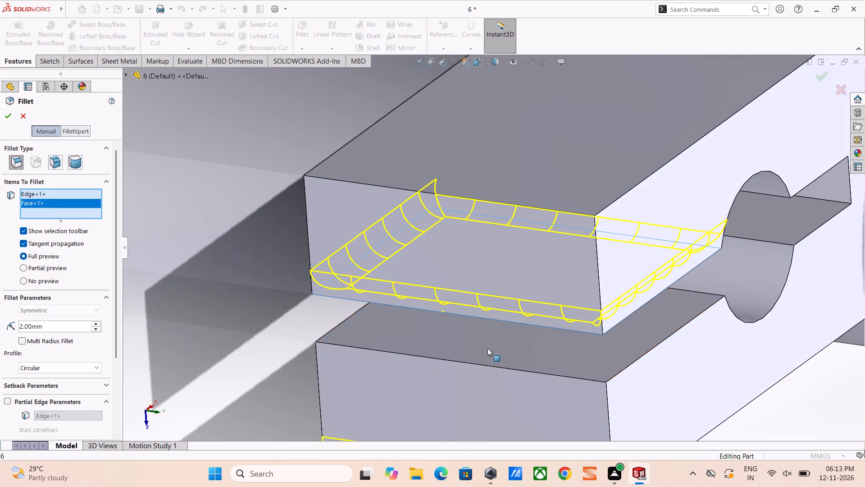
left_click(489, 415)
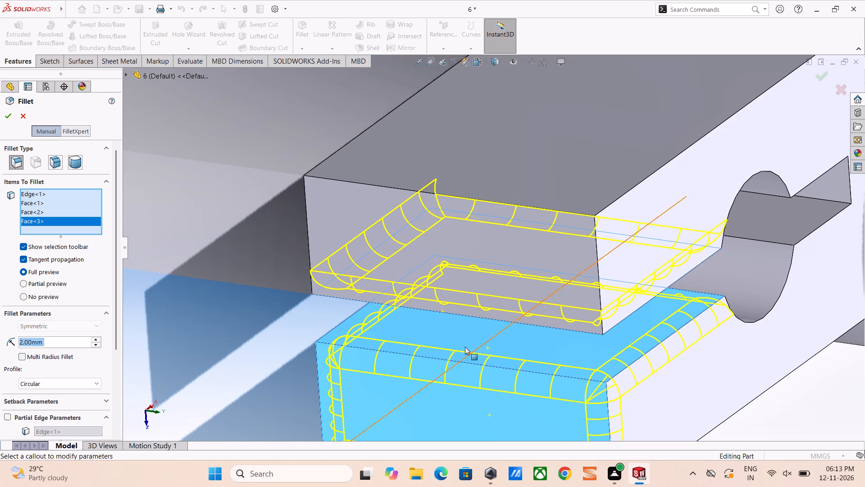
left_click(437, 256)
left_click(360, 206)
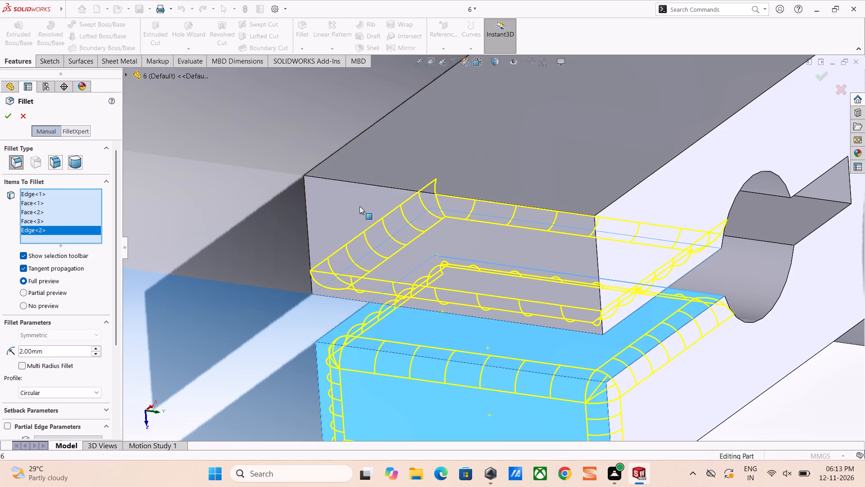
left_click(456, 141)
Add the arm's long side face, its slotted top face and the part's bottom face to the fillet selection.
scroll(596, 198, "up", 4)
middle_click_drag(584, 198, 587, 142)
scroll(584, 198, "up", 1)
middle_click_drag(579, 161, 603, 244)
left_click(603, 244)
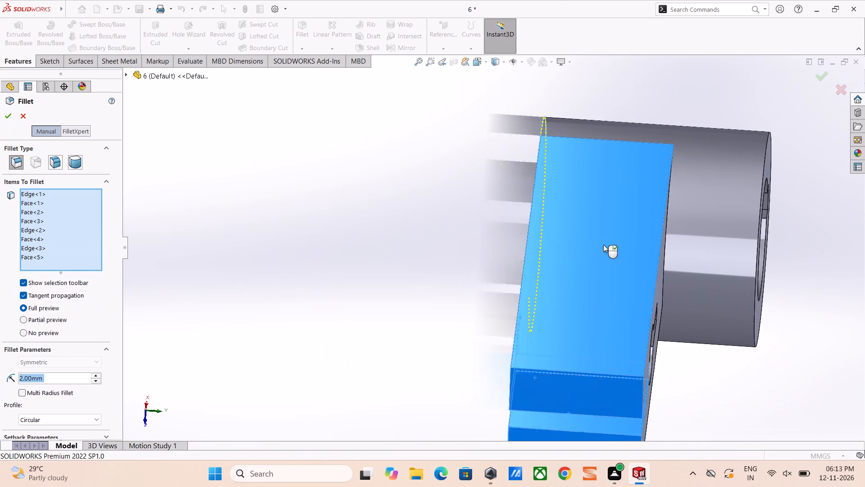
middle_click_drag(640, 267, 529, 179)
scroll(529, 179, "up", 1)
scroll(636, 303, "up", 3)
middle_click_drag(598, 330, 598, 296)
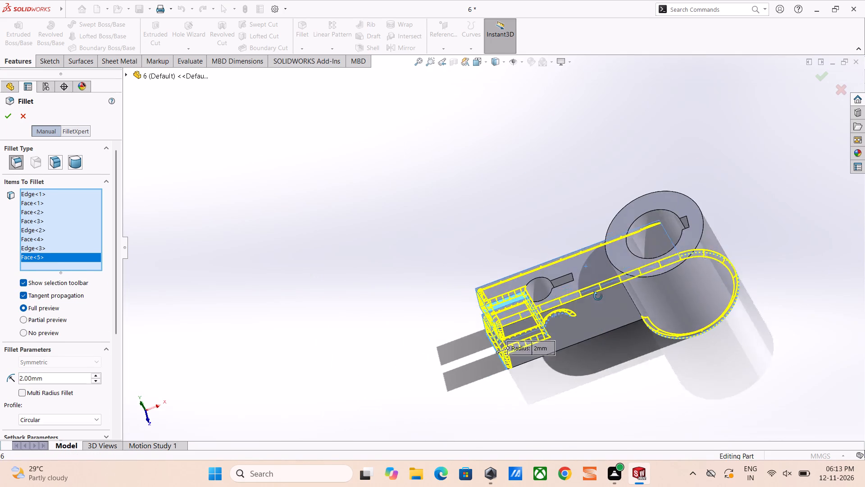
middle_click_drag(598, 296, 600, 281)
scroll(600, 281, "down", 4)
left_click(551, 230)
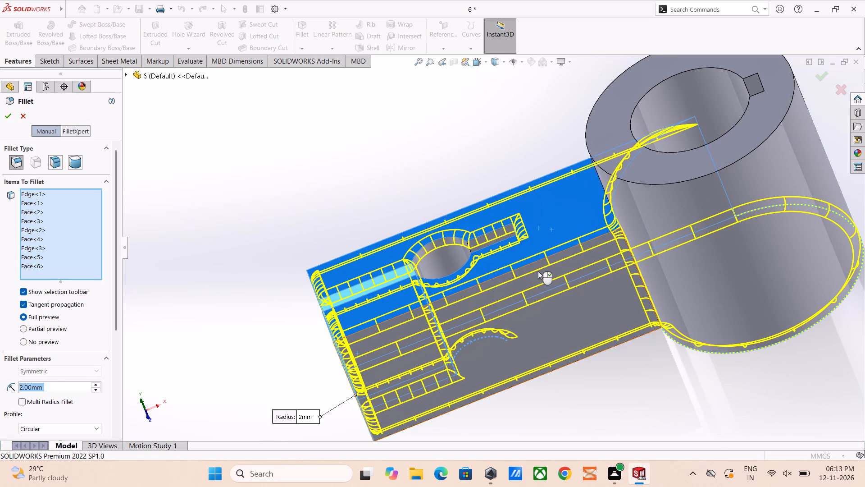
middle_click_drag(526, 285, 512, 309)
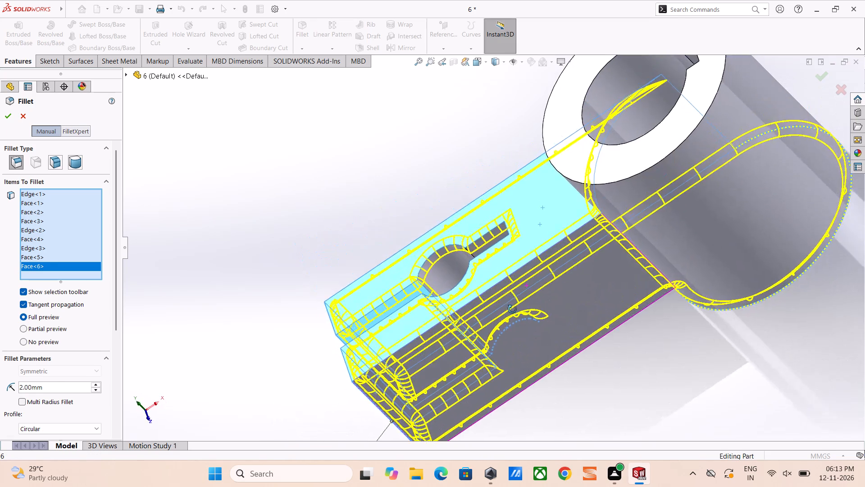
middle_click_drag(512, 309, 486, 206)
middle_click_drag(615, 341, 502, 276)
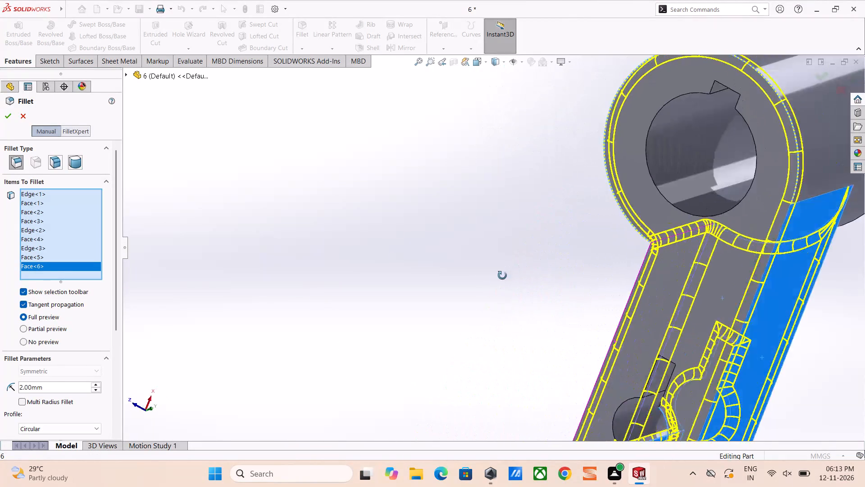
middle_click_drag(502, 276, 487, 286)
left_click(650, 335)
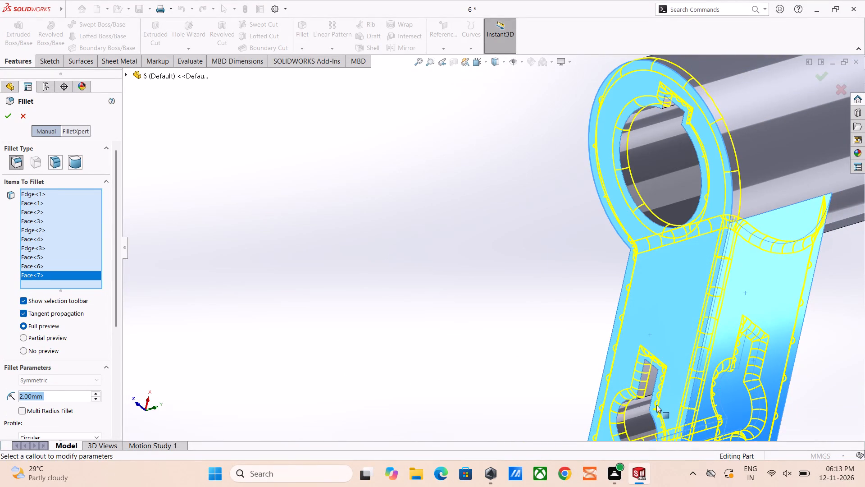
Add the hub's outer cylindrical face, bore and top ring face to the selection and apply the 2 mm fillet.
middle_click_drag(640, 381, 514, 315)
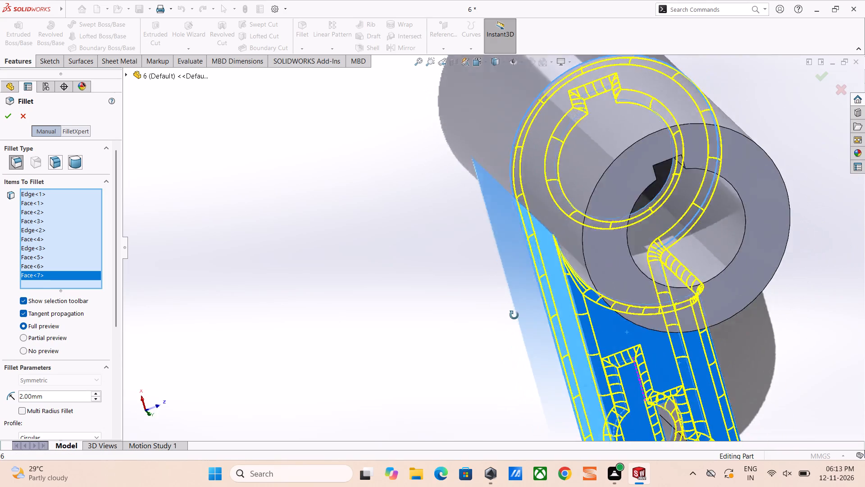
middle_click_drag(514, 315, 510, 299)
scroll(511, 303, "up", 4)
scroll(571, 244, "down", 4)
middle_click_drag(596, 252, 569, 198)
scroll(569, 198, "up", 1)
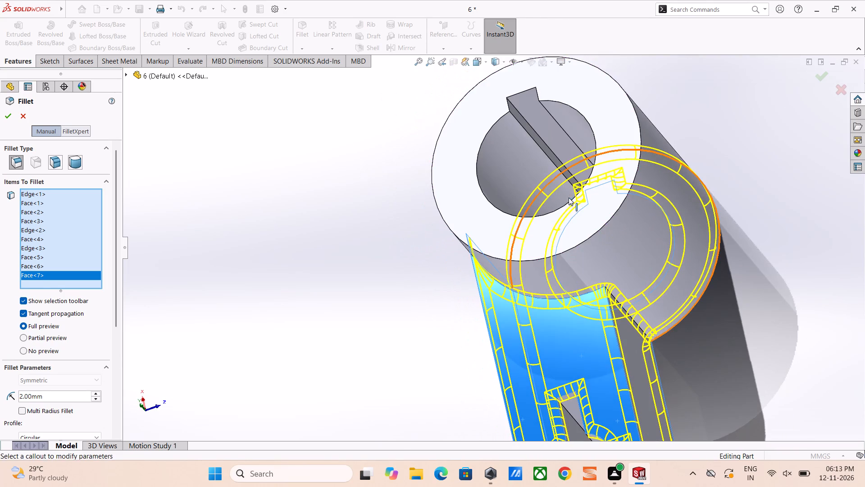
left_click(615, 220)
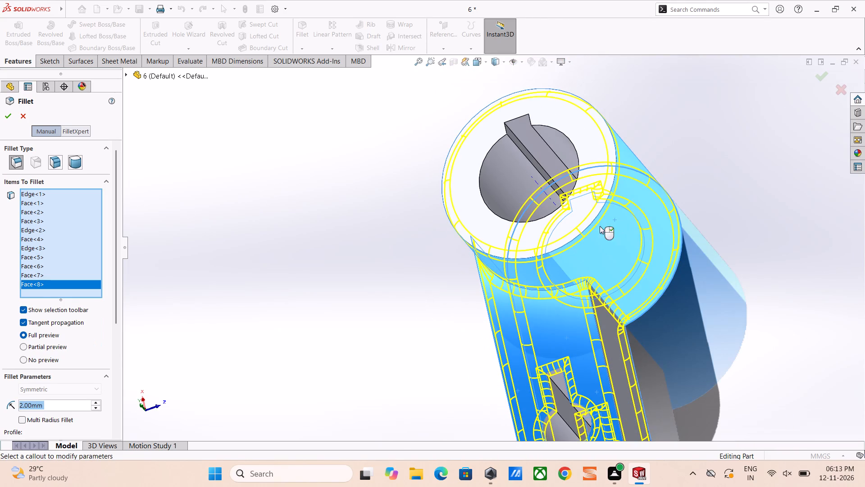
left_click(517, 182)
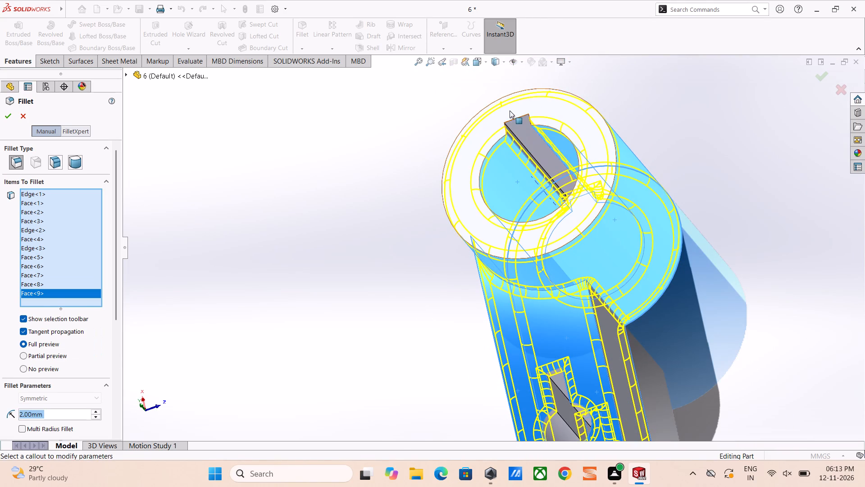
left_click(509, 110)
middle_click_drag(551, 145, 605, 233)
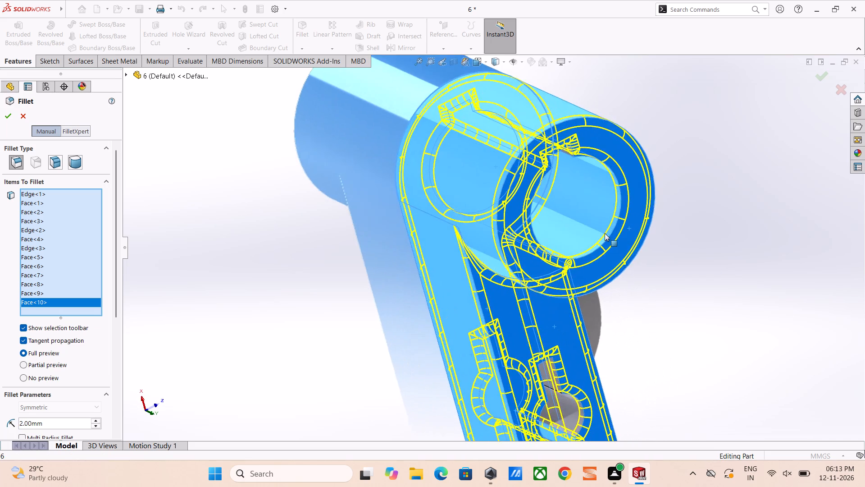
scroll(605, 233, "up", 4)
middle_click_drag(518, 308, 339, 137)
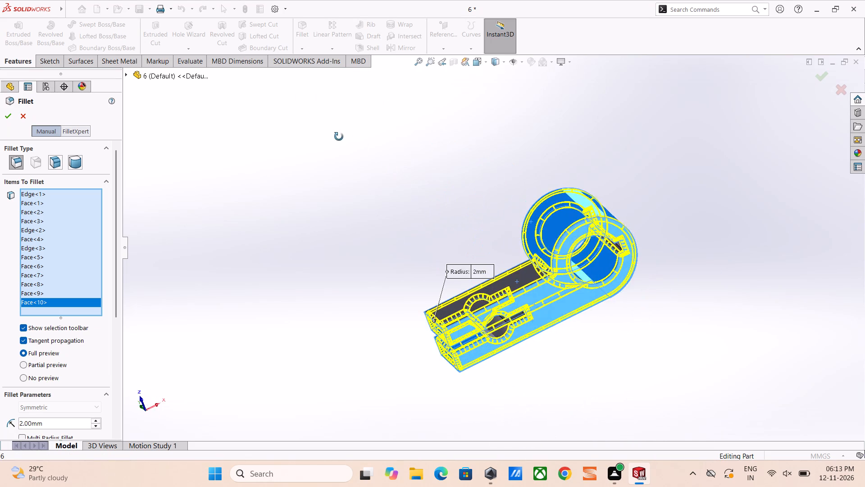
middle_click_drag(339, 137, 317, 193)
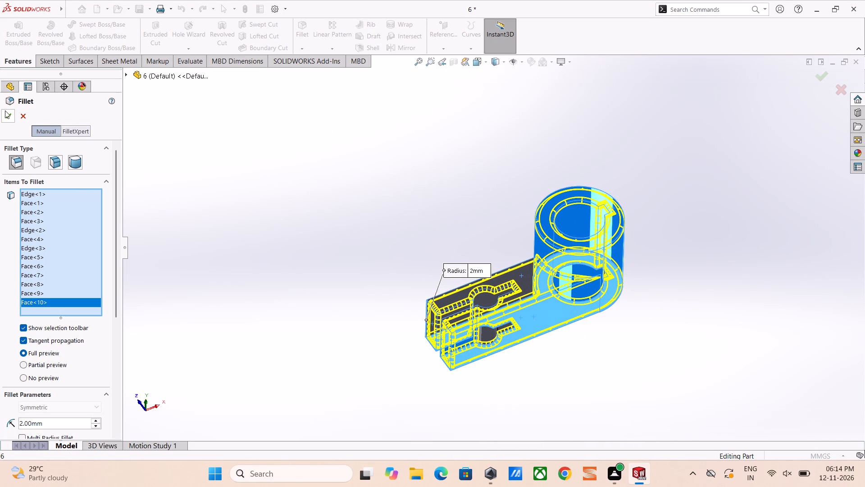
left_click(5, 110)
Examine the filleted edges of the part from several angles, finishing in the isometric view.
middle_click_drag(588, 302, 561, 433)
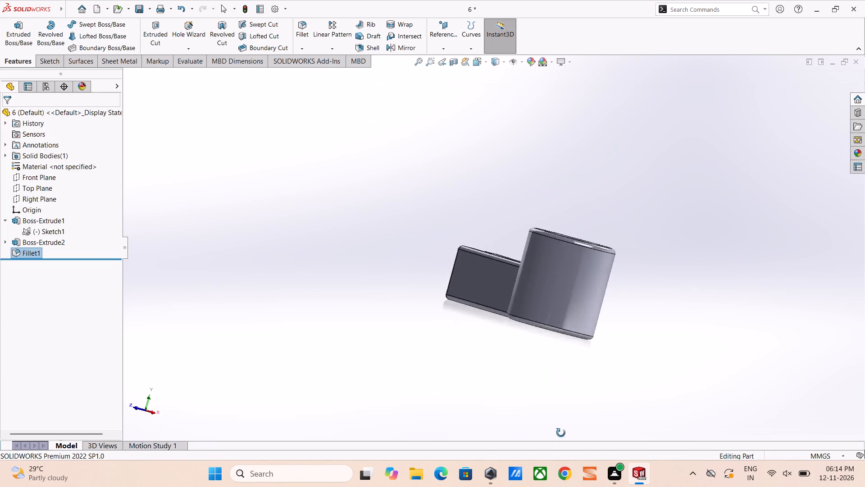
middle_click_drag(561, 433, 551, 469)
scroll(520, 265, "down", 4)
middle_click_drag(536, 269, 523, 412)
scroll(523, 412, "up", 7)
middle_click_drag(484, 225, 458, 341)
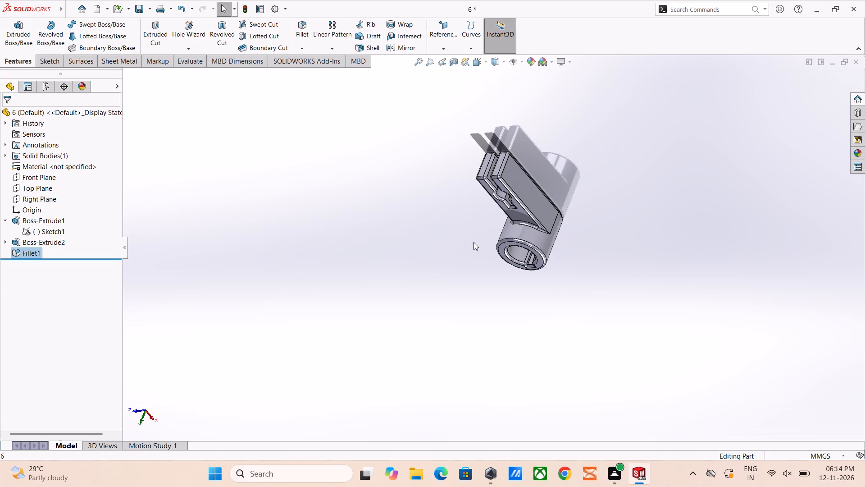
scroll(533, 170, "up", 4)
scroll(479, 223, "down", 6)
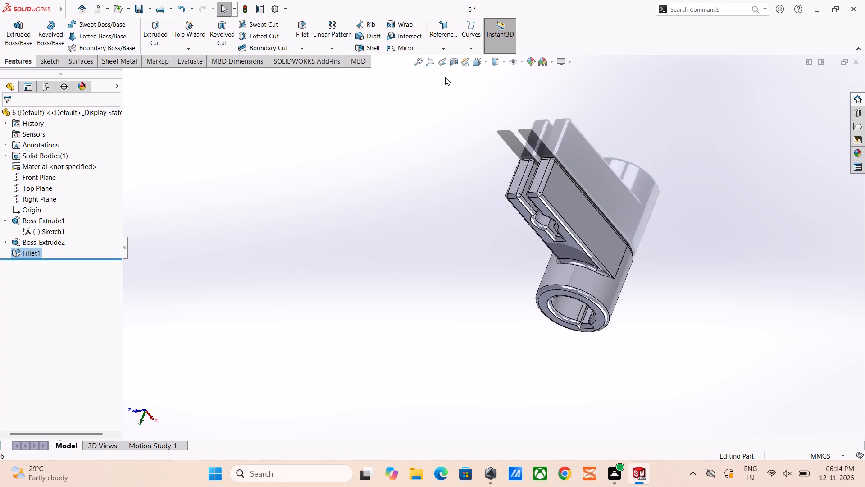
left_click(483, 62)
left_click(534, 90)
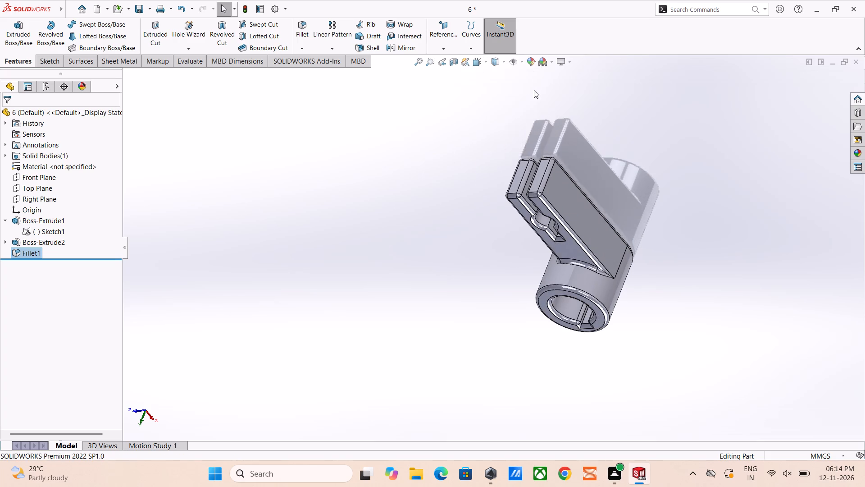
left_click(376, 294)
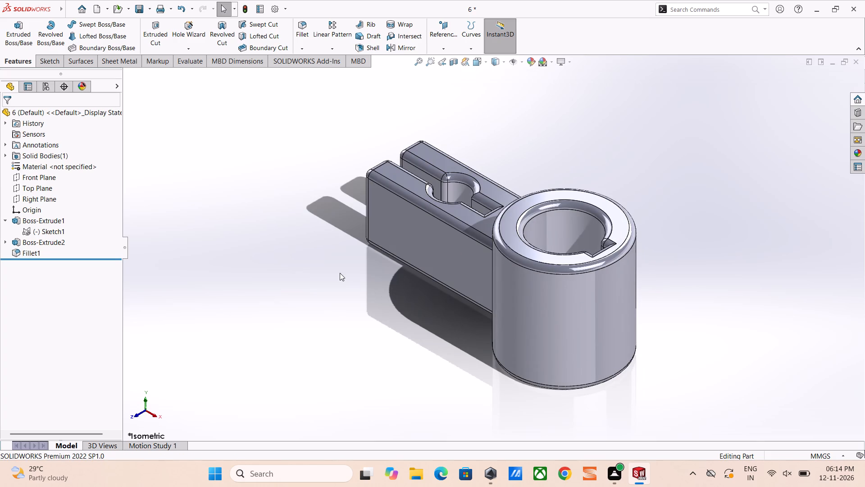
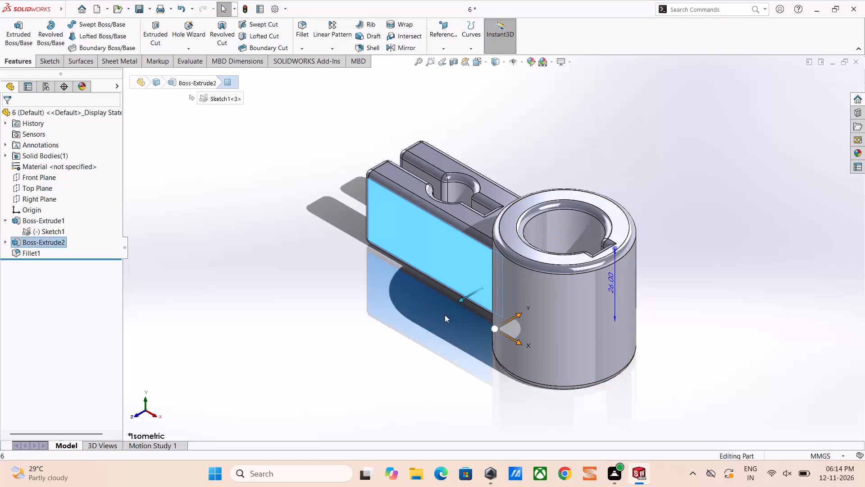
Clear the face selection and examine the filleted keyhole slot, split arm ends, arm-to-hub junction and bore keyway up close.
left_click(382, 358)
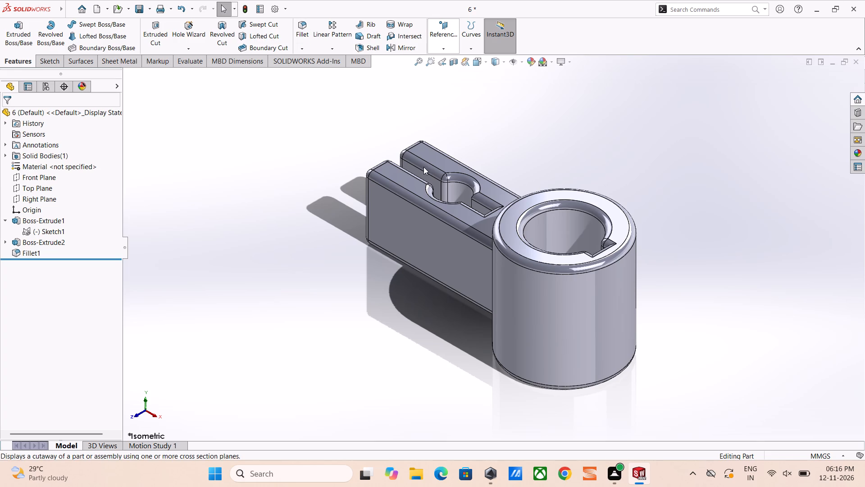
scroll(516, 183, "down", 5)
middle_click_drag(458, 229, 468, 205)
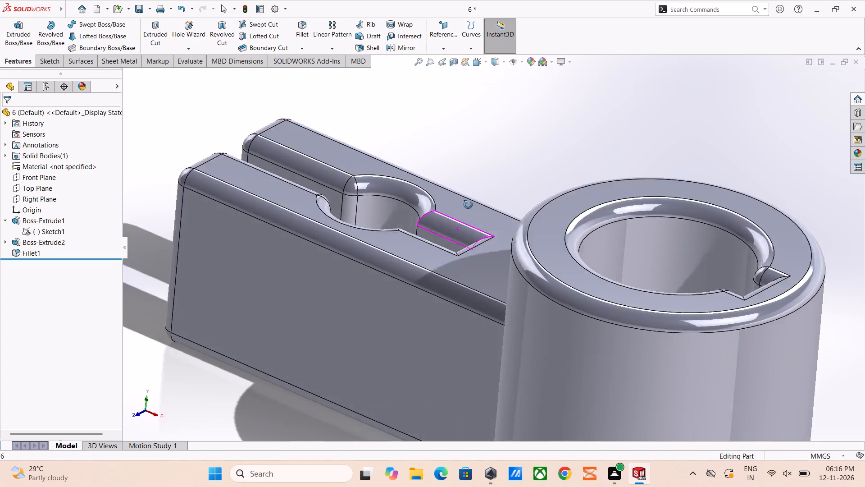
middle_click_drag(468, 205, 552, 312)
middle_click_drag(435, 248, 435, 250)
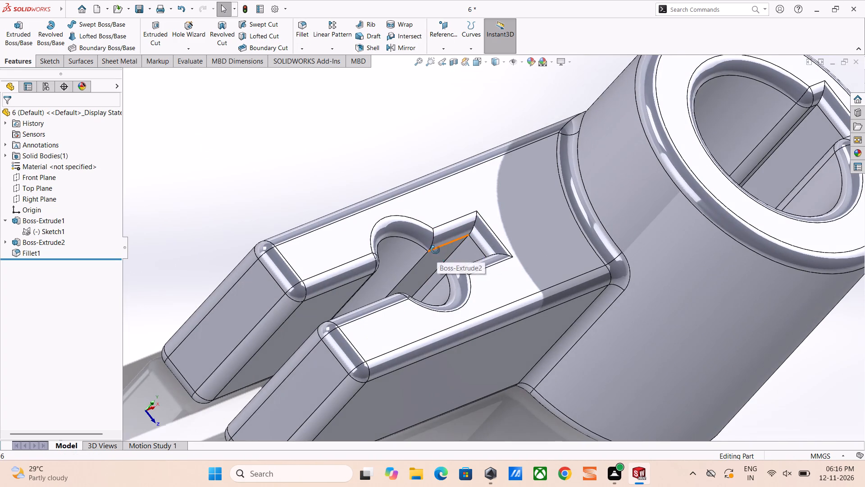
middle_click_drag(435, 250, 442, 276)
scroll(442, 276, "up", 1)
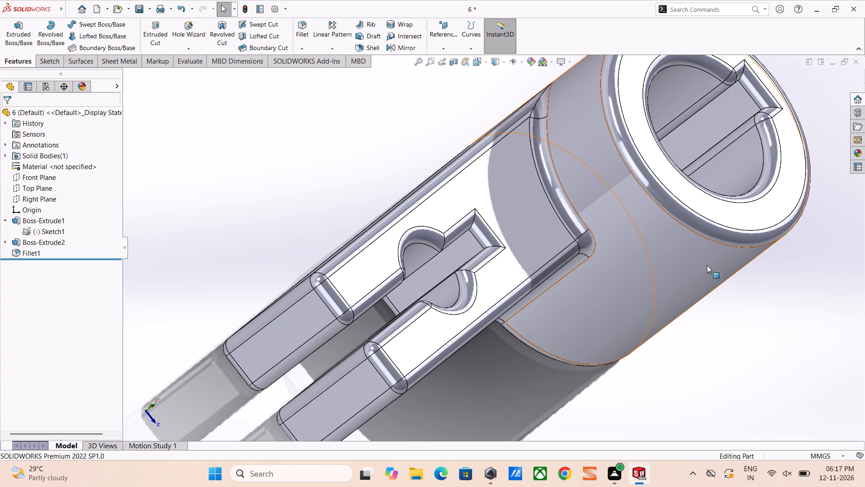
scroll(587, 237, "up", 2)
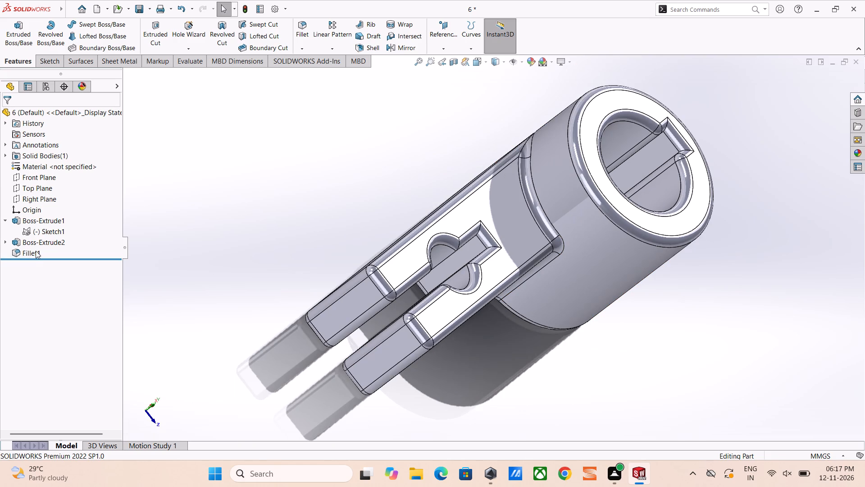
Delete the Fillet1 feature from the part, confirming the deletion.
left_click(36, 251)
right_click(36, 251)
left_click(65, 319)
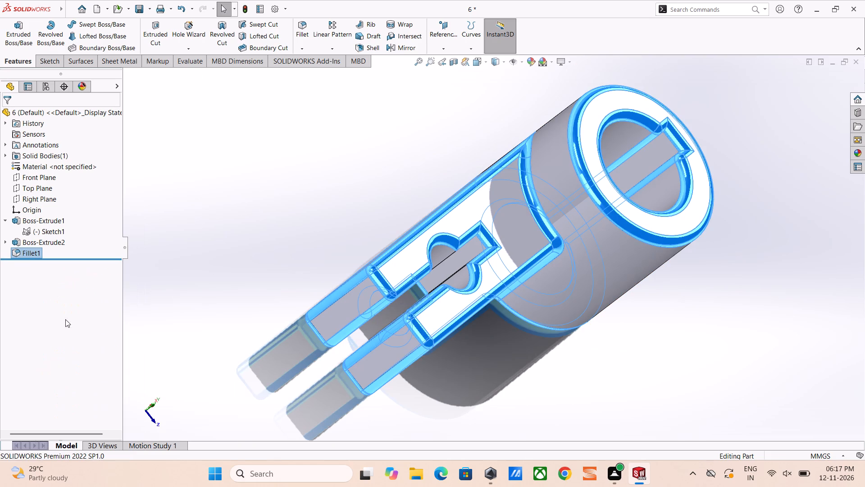
left_click(505, 180)
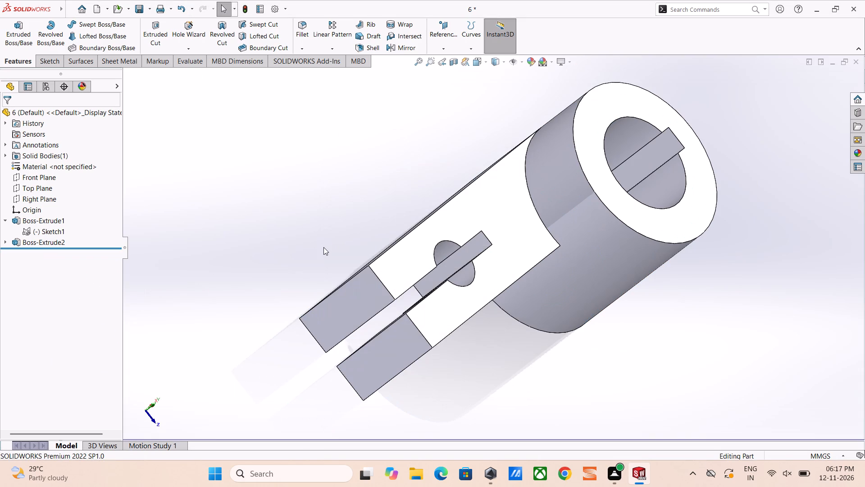
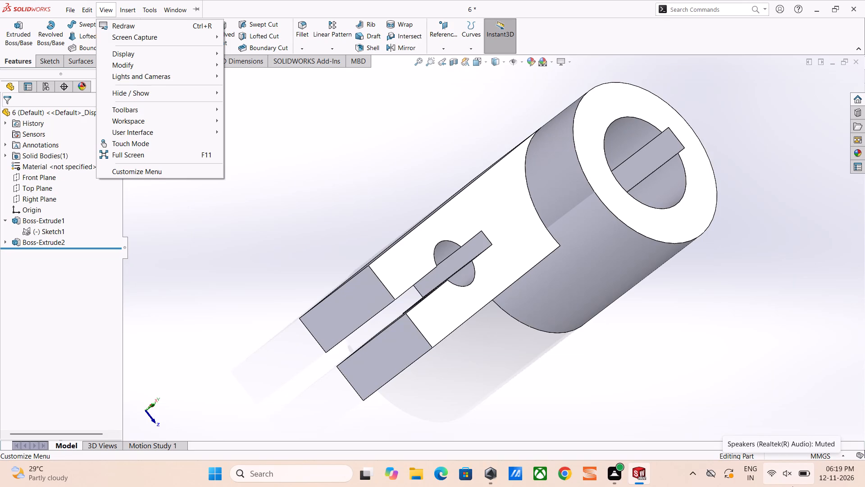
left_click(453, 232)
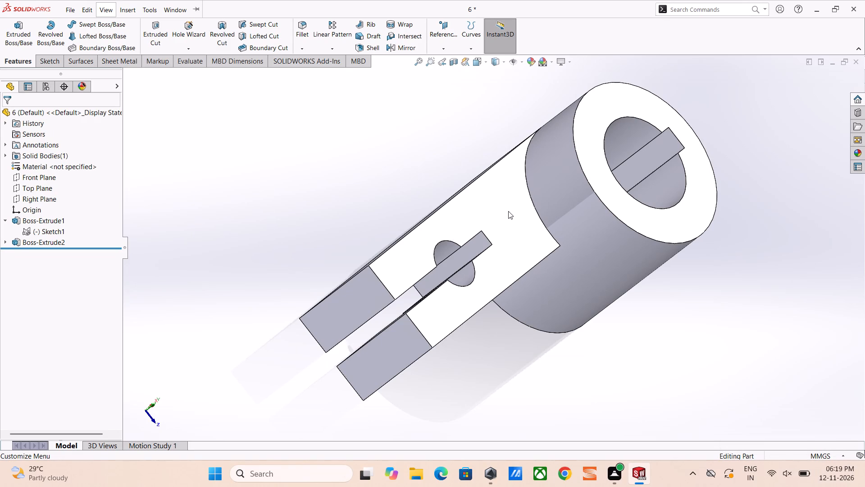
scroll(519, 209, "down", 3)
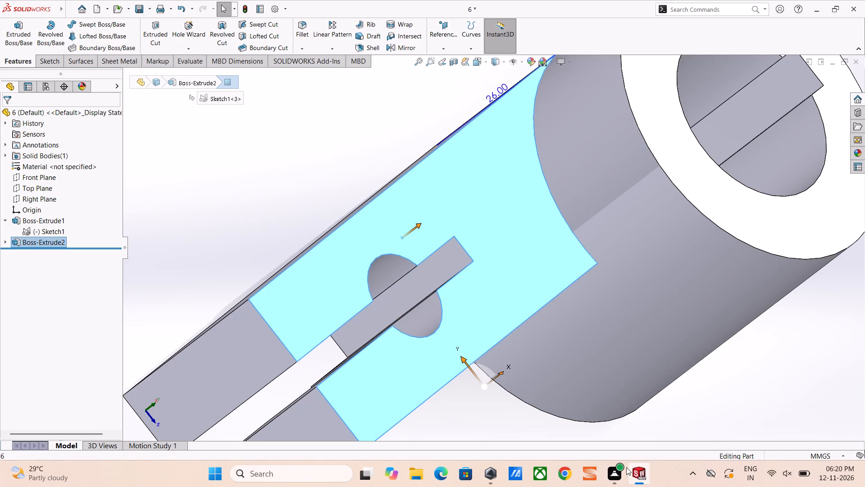
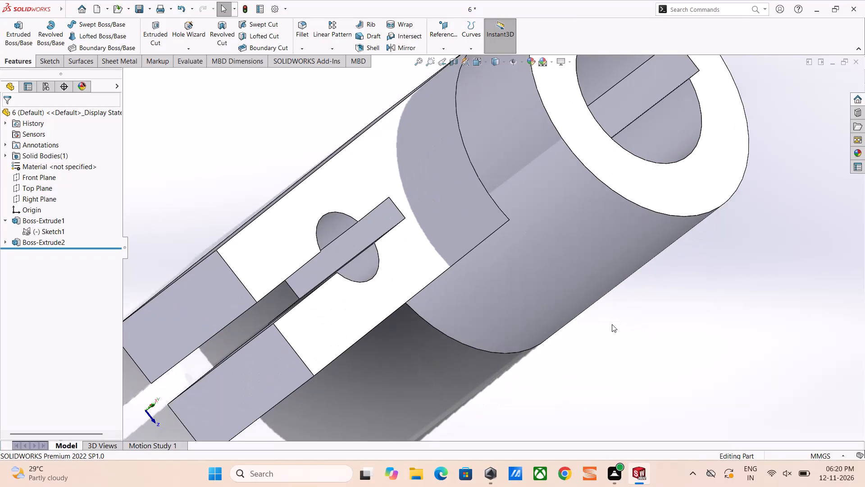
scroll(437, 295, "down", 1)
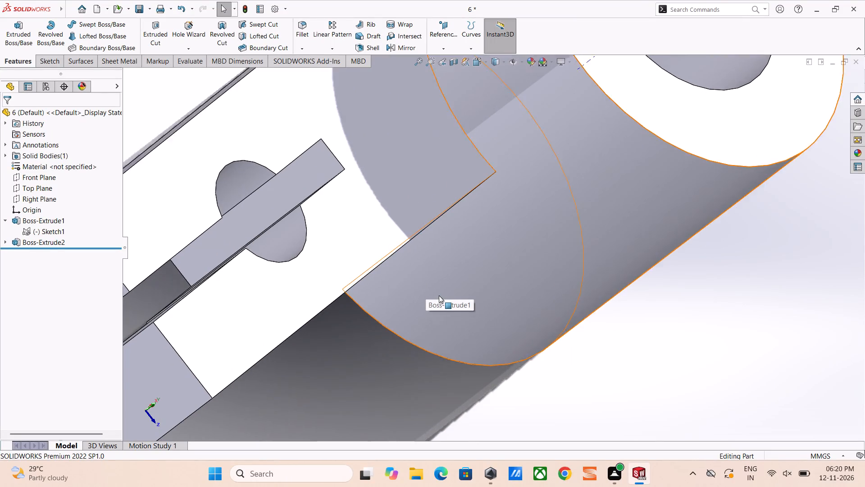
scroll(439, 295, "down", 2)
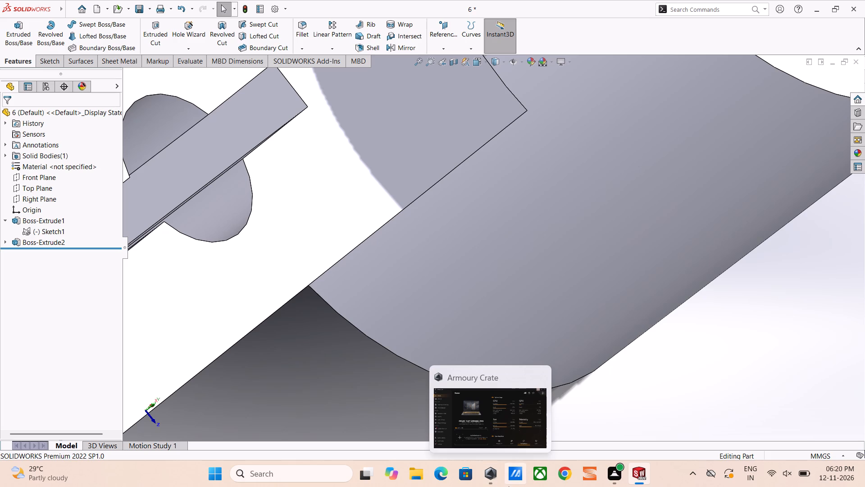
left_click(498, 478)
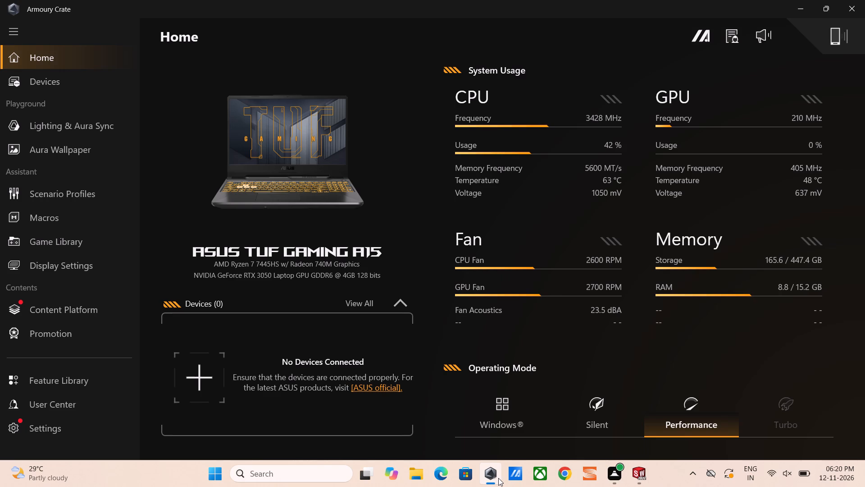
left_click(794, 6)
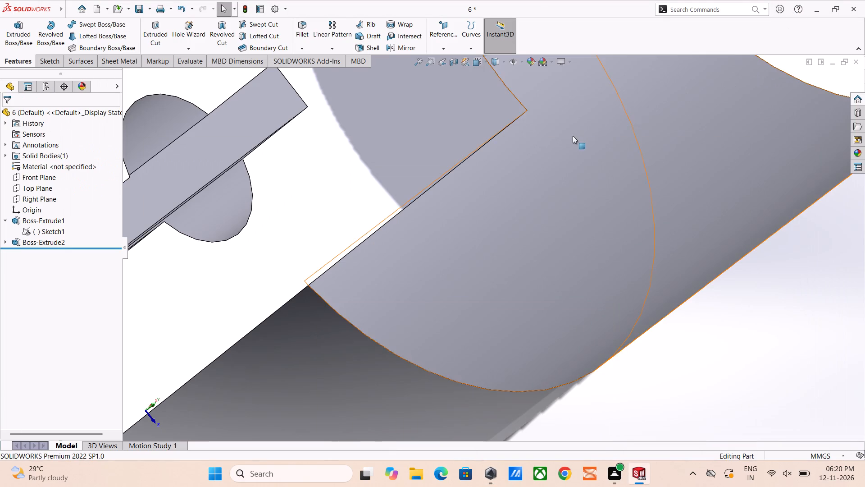
Start a 3 mm, 45° chamfer with the two prongs' upper end edges, both slot-side end edges and the outer end edge of the nearer prong.
scroll(567, 143, "up", 5)
scroll(446, 182, "up", 3)
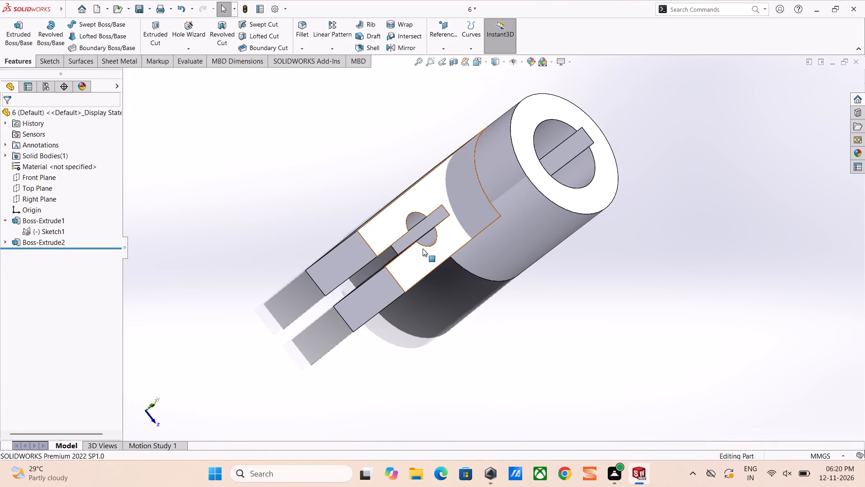
middle_click_drag(423, 248, 396, 253)
left_click(309, 53)
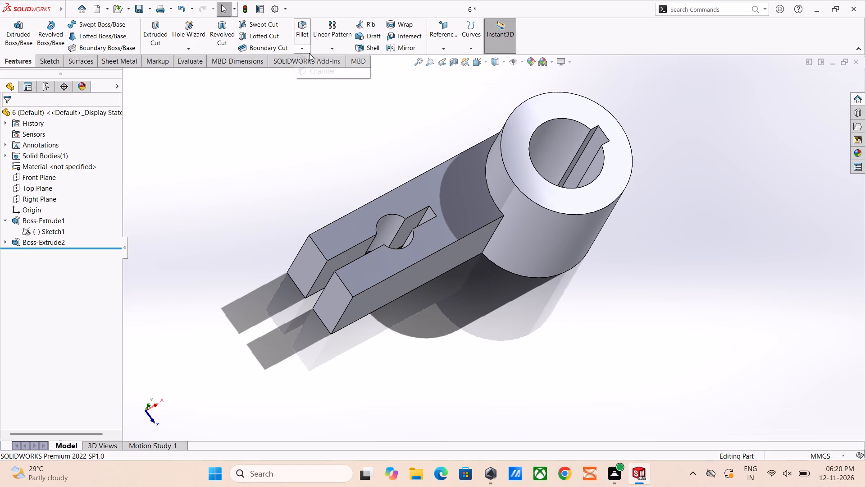
left_click(310, 74)
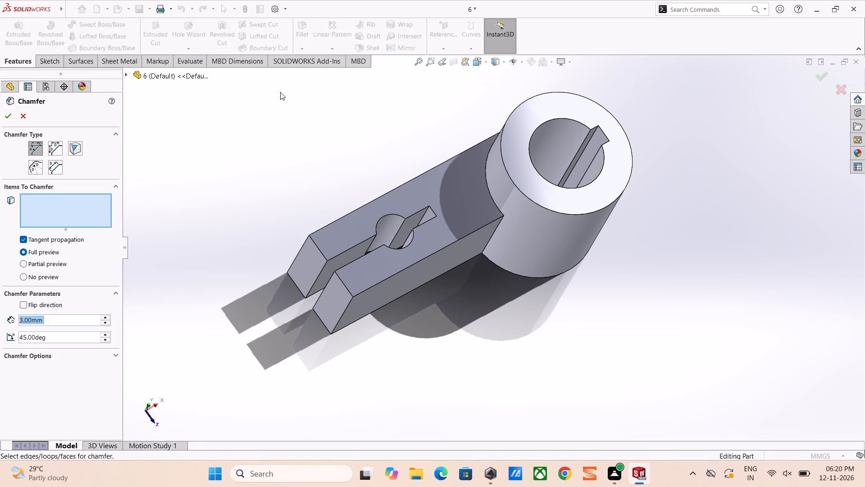
left_click(321, 252)
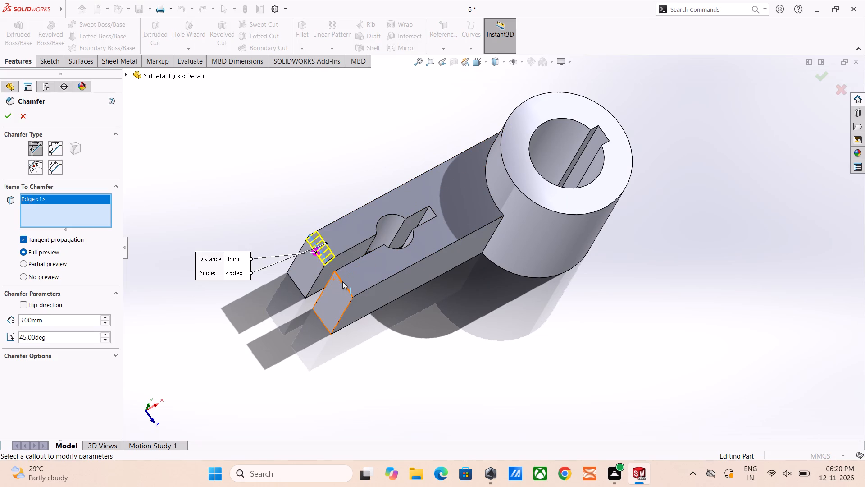
left_click(342, 282)
left_click(342, 316)
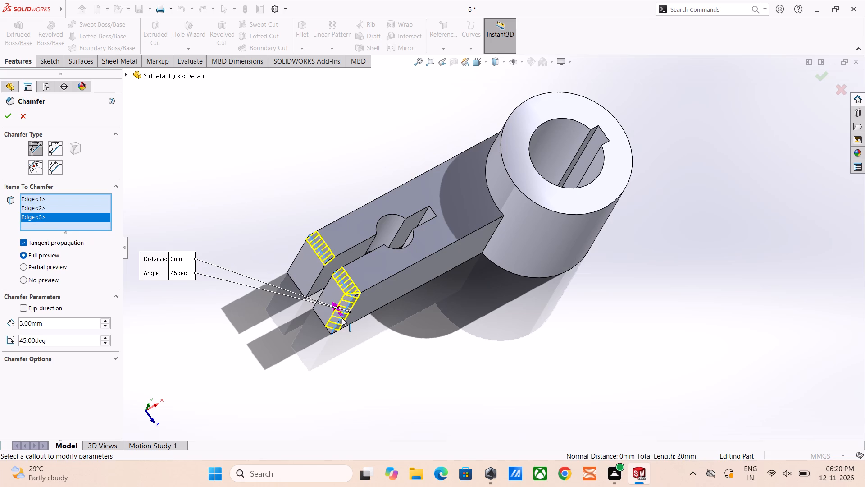
left_click(323, 289)
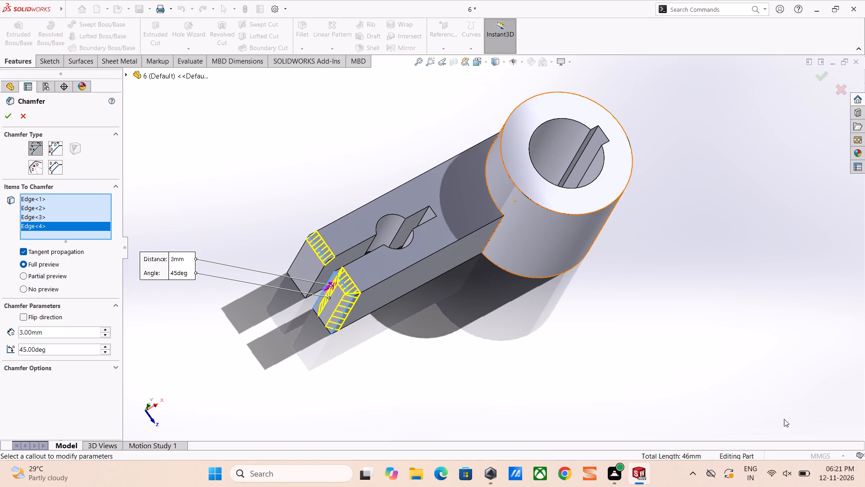
left_click(313, 284)
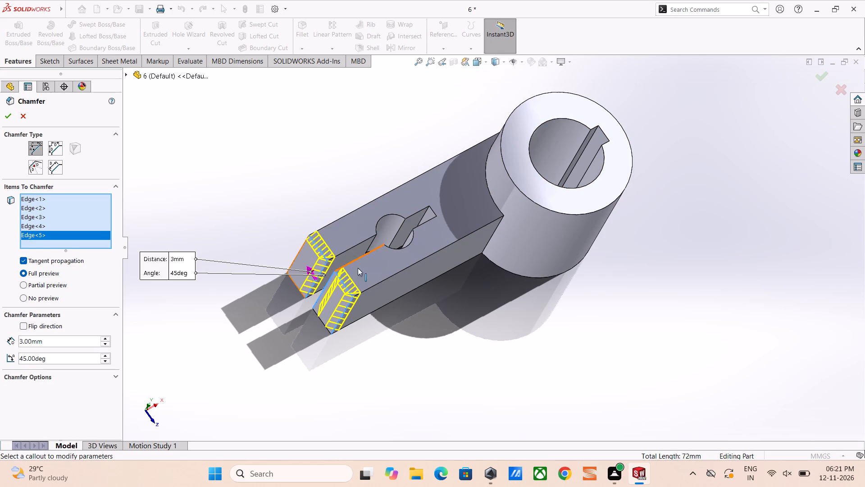
Add the remaining outer end edge and the two bottom end edges of the prongs to the 3 mm chamfer.
middle_click_drag(360, 268, 419, 242)
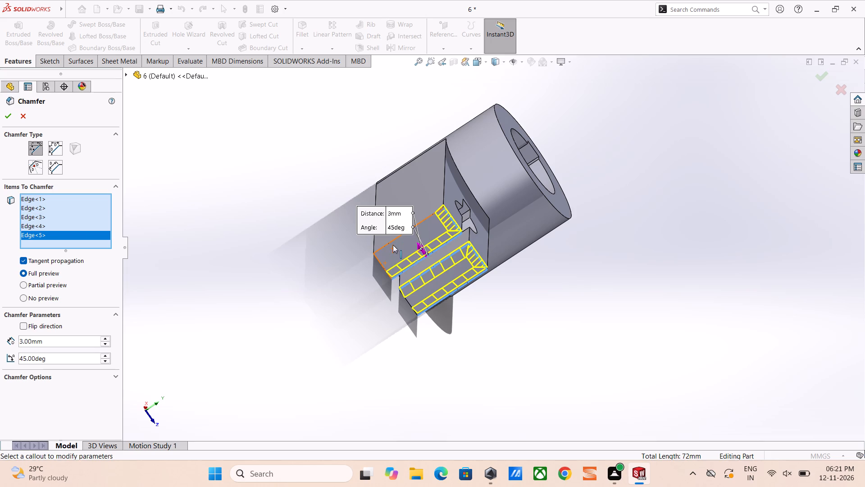
left_click(394, 240)
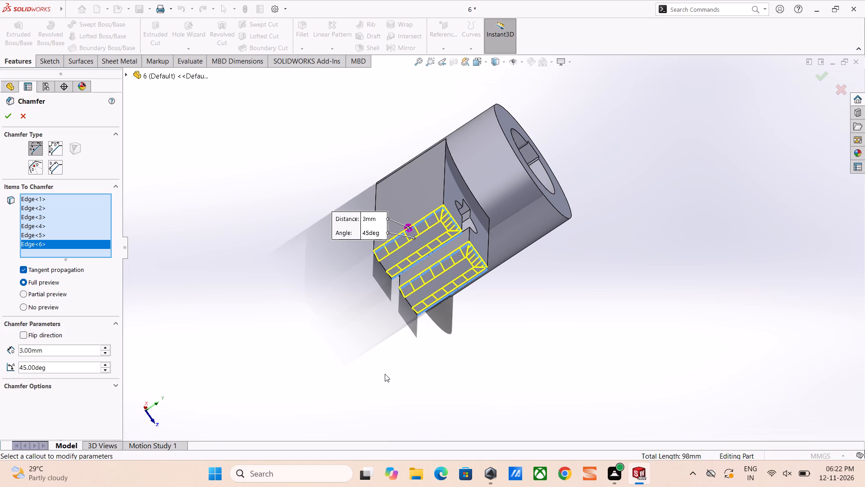
scroll(404, 266, "down", 4)
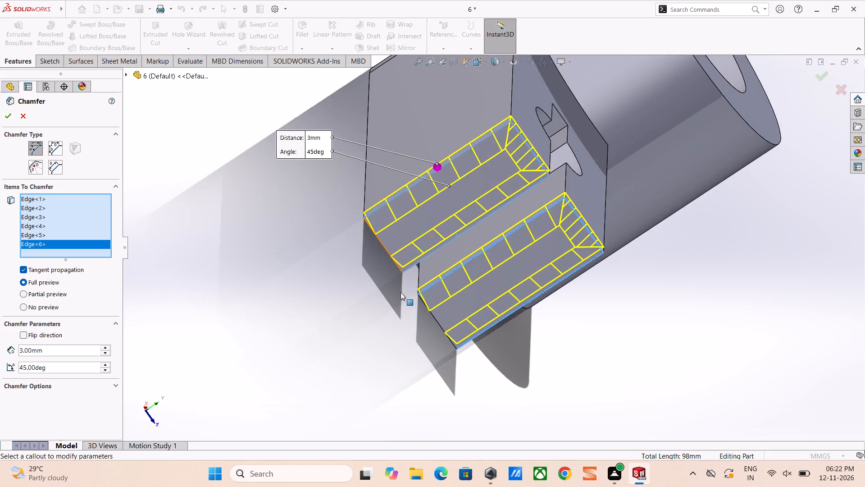
middle_click_drag(400, 292, 454, 225)
middle_click_drag(430, 260, 399, 309)
scroll(402, 309, "down", 2)
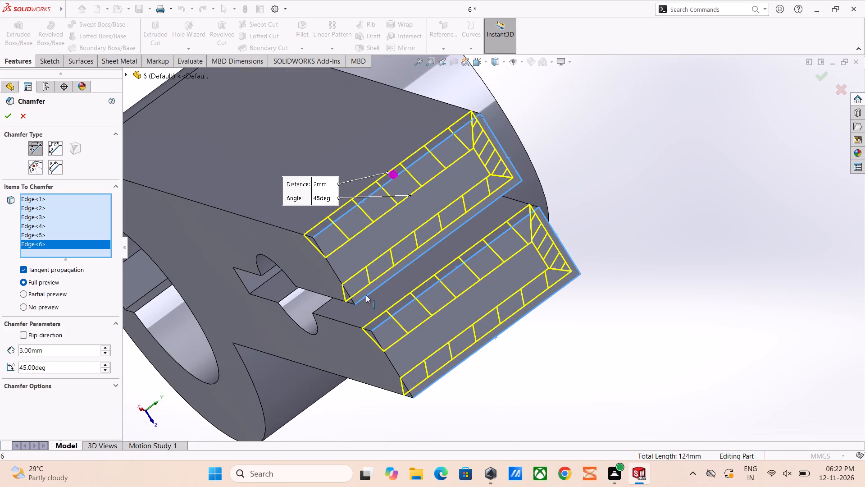
left_click(321, 259)
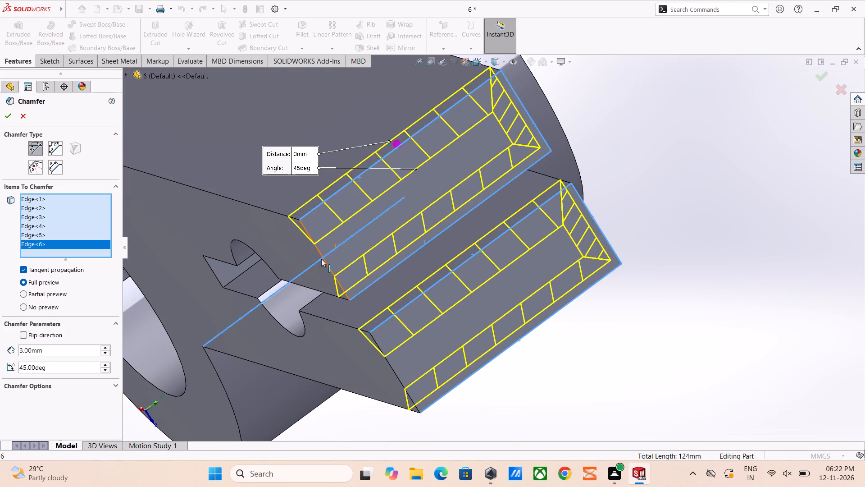
left_click(321, 259)
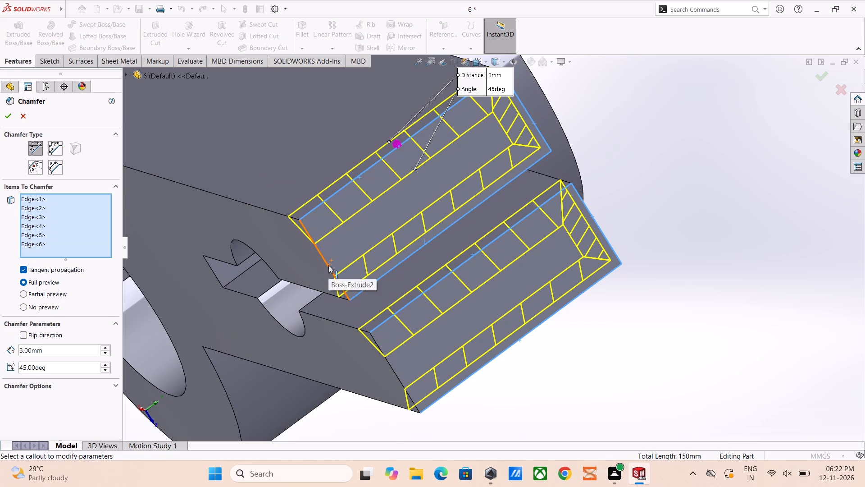
left_click(328, 265)
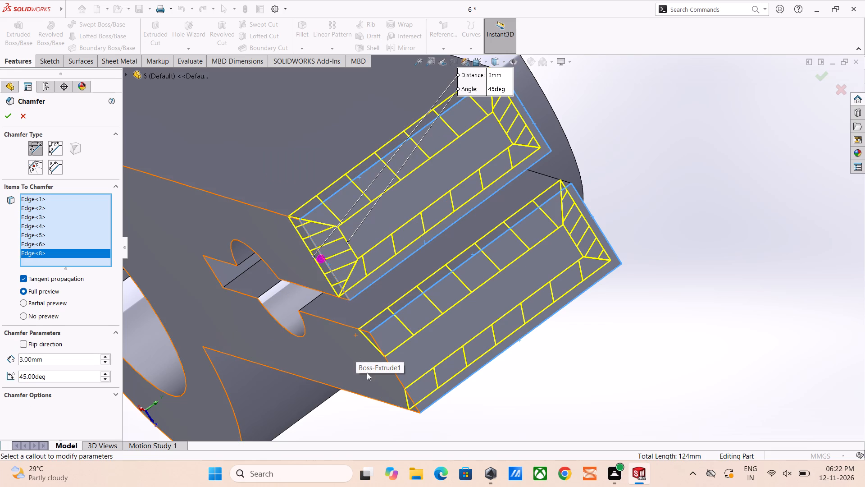
left_click(395, 372)
middle_click_drag(394, 376, 381, 404)
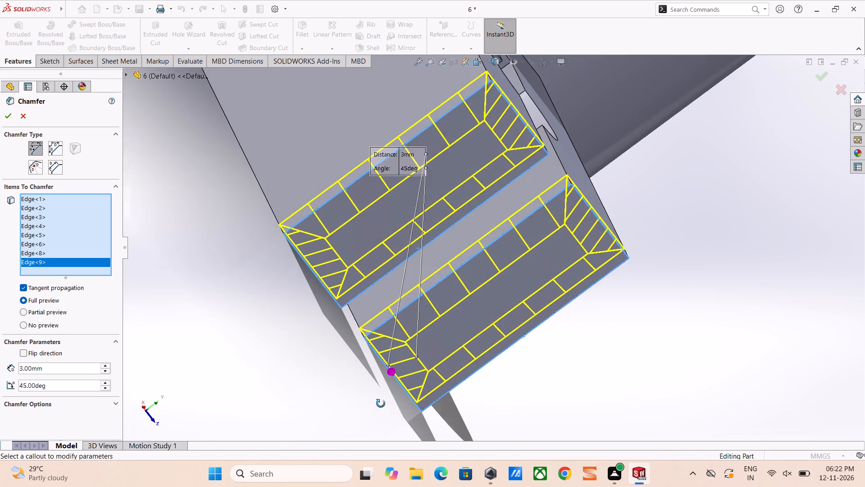
middle_click_drag(381, 404, 380, 404)
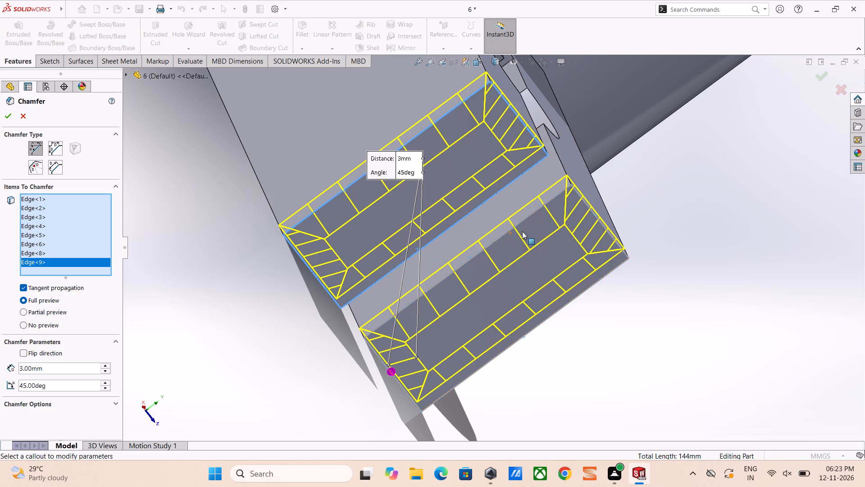
Add the arm's upper-face slot edges on both prongs and the long outer edge of one prong to the chamfer.
scroll(522, 231, "up", 2)
middle_click_drag(536, 220, 478, 257)
scroll(478, 257, "up", 1)
scroll(537, 194, "down", 3)
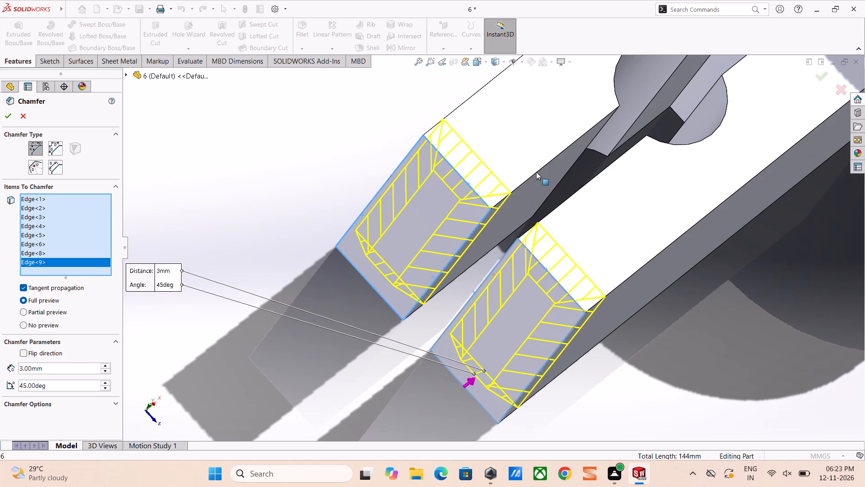
left_click(535, 149)
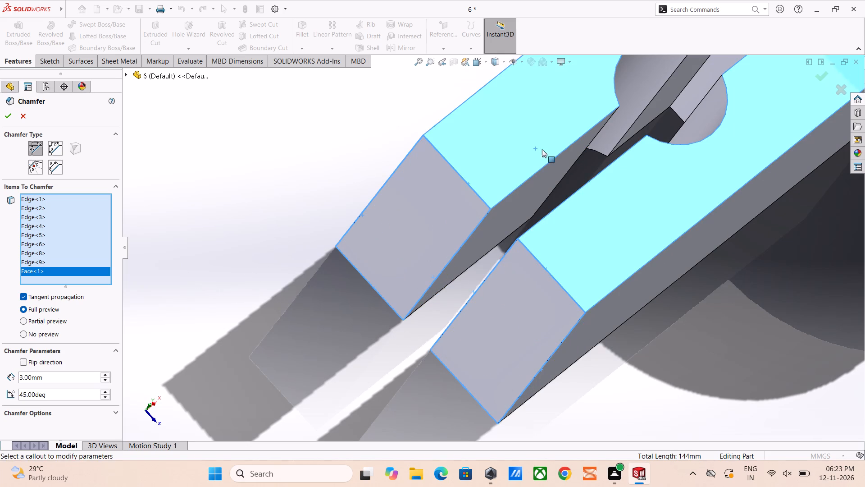
left_click(519, 153)
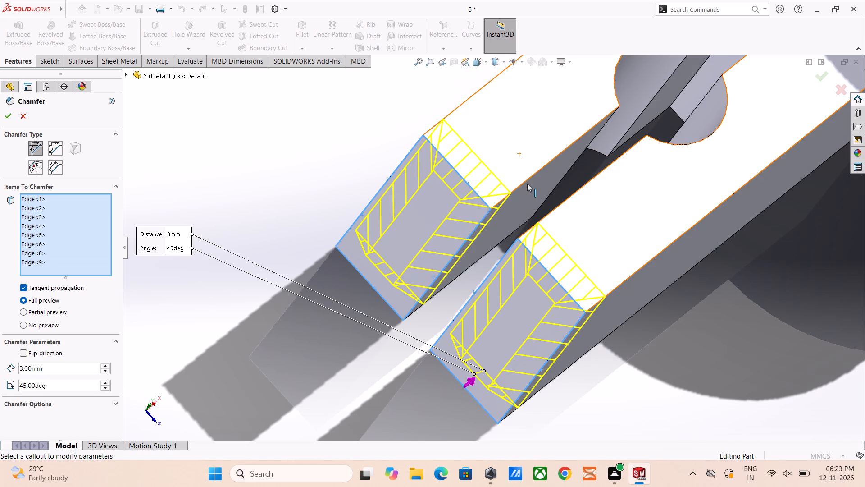
left_click(516, 187)
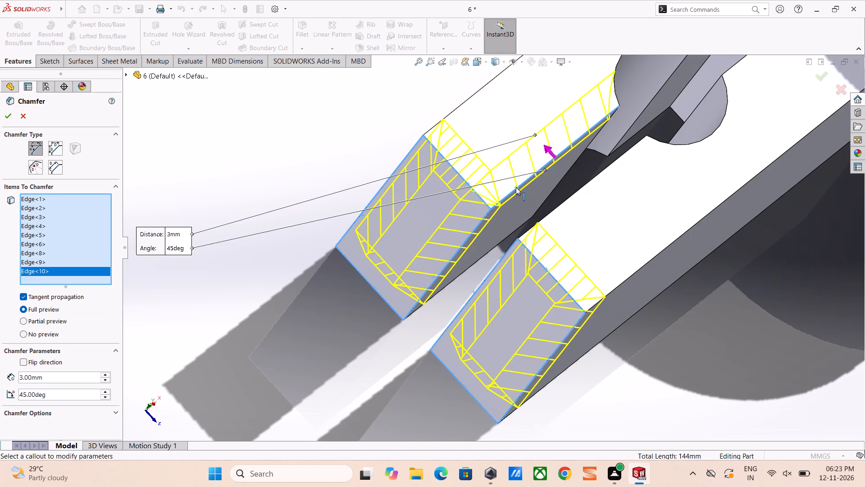
left_click(464, 105)
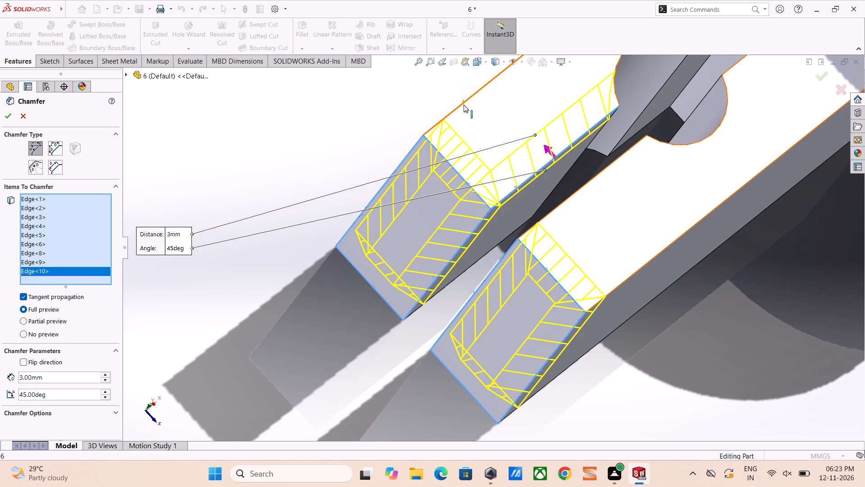
middle_click_drag(464, 141, 517, 205)
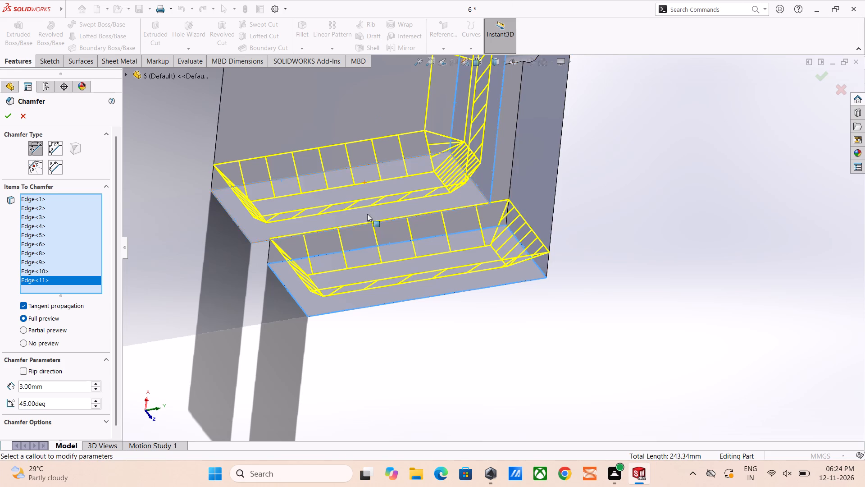
scroll(364, 214, "up", 4)
scroll(469, 138, "up", 3)
middle_click_drag(464, 164, 432, 148)
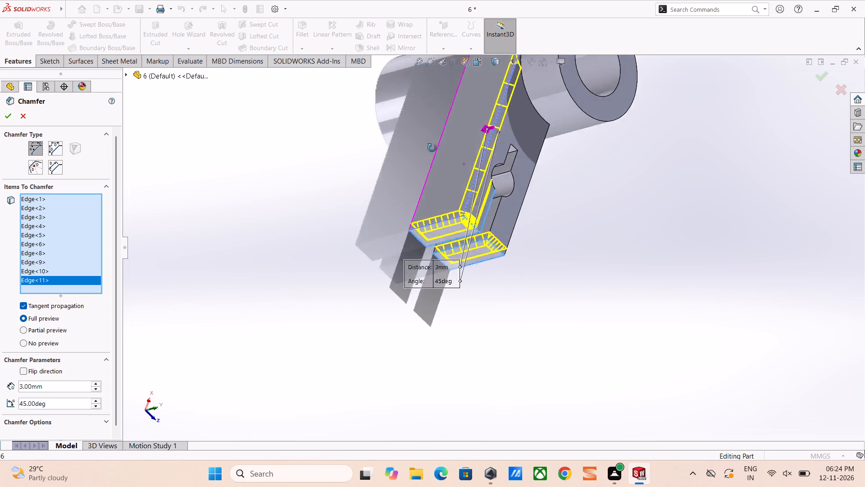
middle_click_drag(432, 148, 419, 135)
scroll(524, 239, "down", 5)
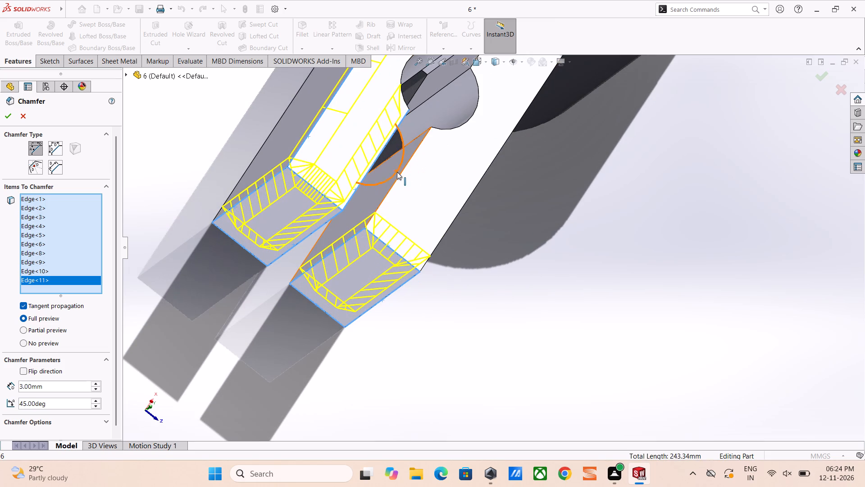
left_click(400, 176)
Add the upper-face edges of the arm's round hole and of the slot's closed end beyond it to the 3 mm chamfer.
left_click(466, 123)
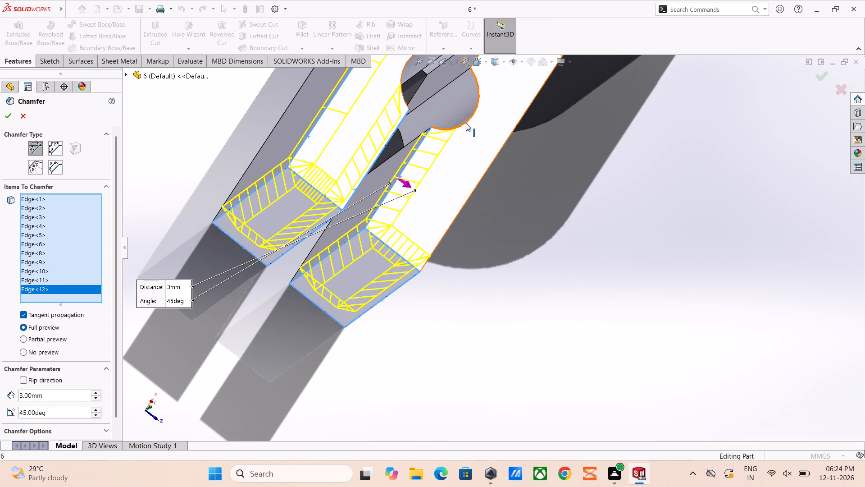
scroll(455, 125, "up", 4)
scroll(445, 128, "down", 5)
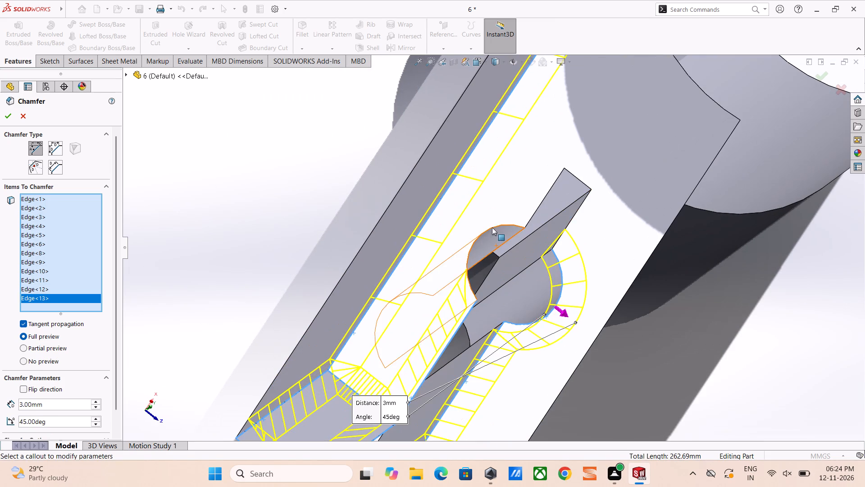
left_click(493, 227)
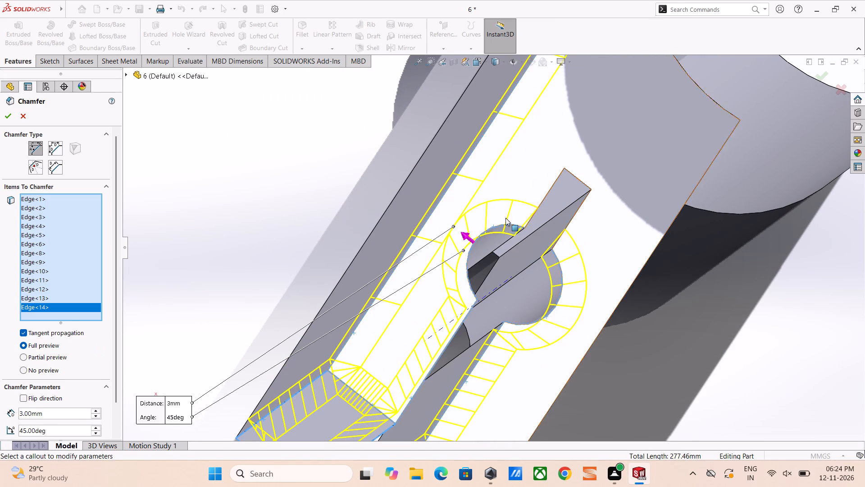
left_click(539, 205)
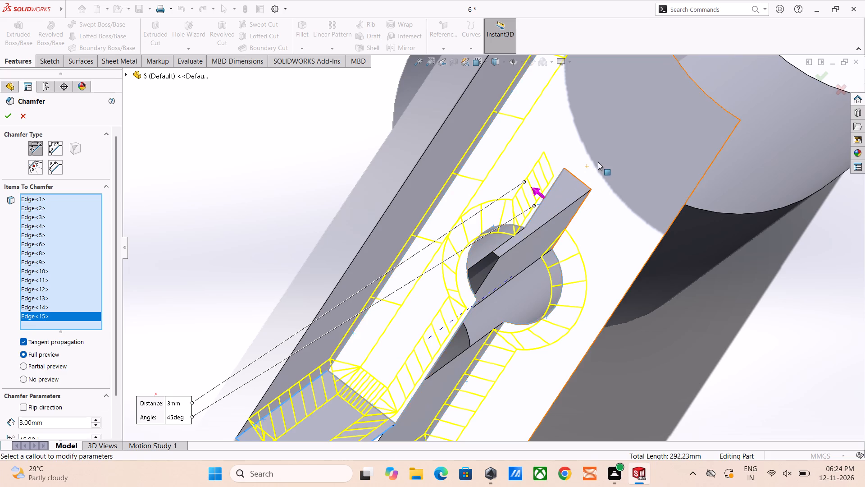
middle_click_drag(577, 191, 543, 170)
scroll(543, 173, "down", 3)
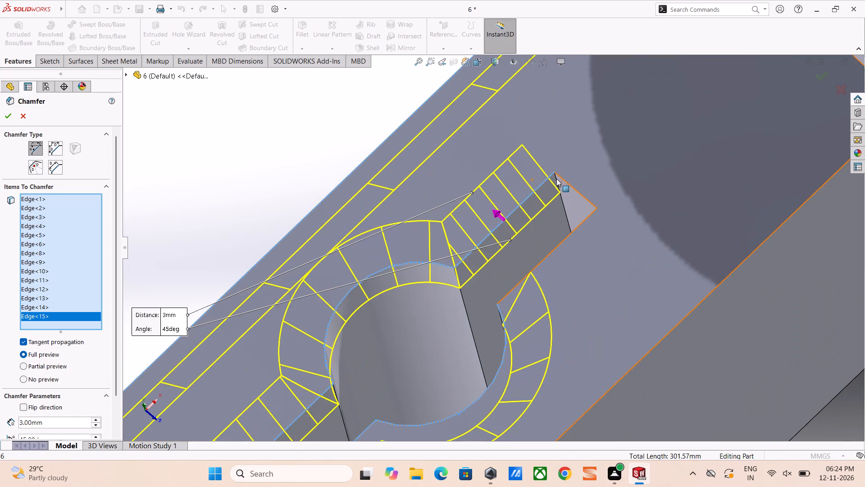
left_click(582, 194)
left_click(580, 225)
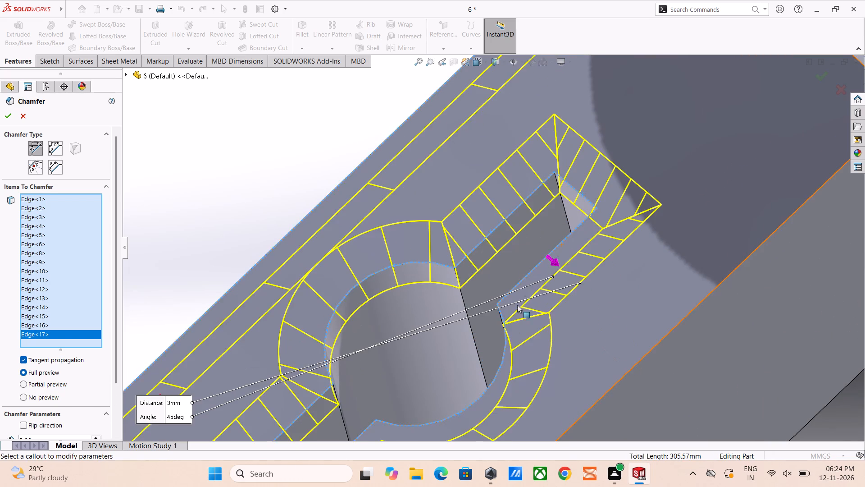
Add the nearer prong's upper and lower long outer edges to the 3 mm chamfer.
scroll(512, 311, "up", 6)
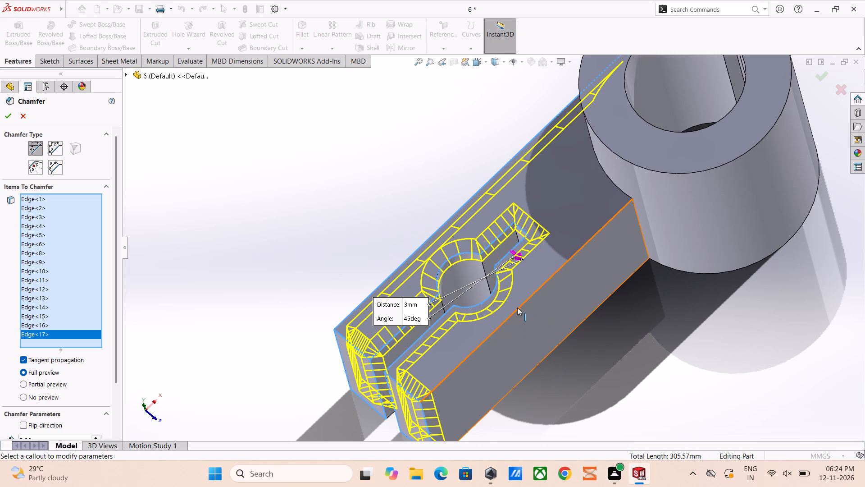
left_click(517, 308)
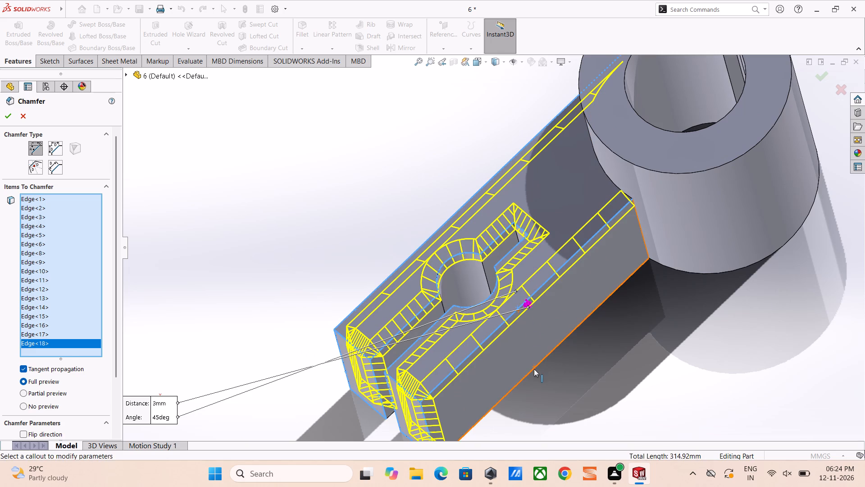
left_click(534, 369)
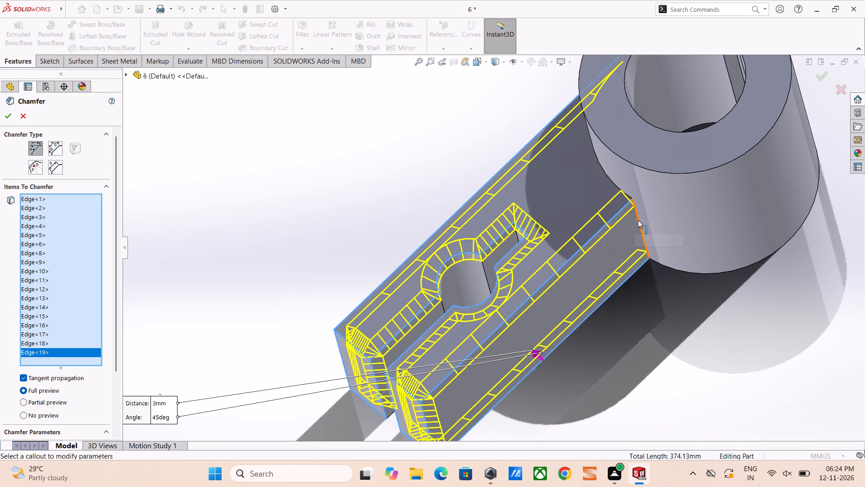
left_click(639, 220)
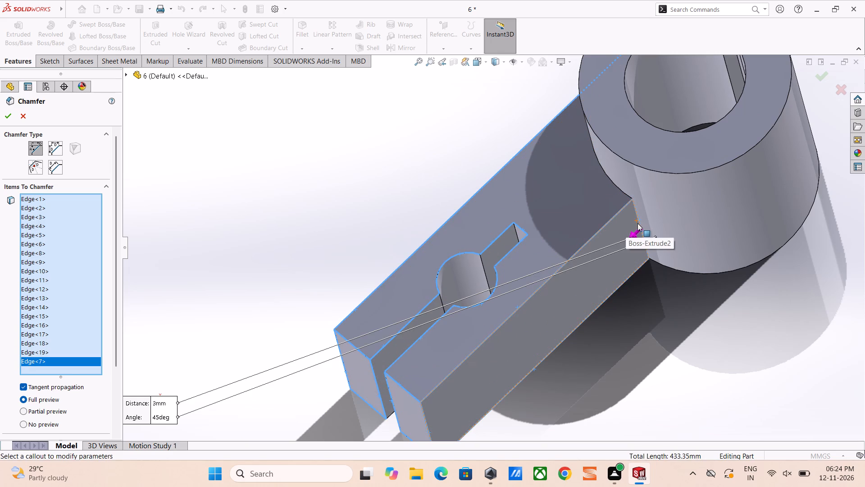
left_click(639, 223)
Add the long lower edge on the arm's opposite outer side, continuing around the hub's base, to the chamfer.
scroll(612, 235, "up", 3)
middle_click_drag(579, 211, 610, 226)
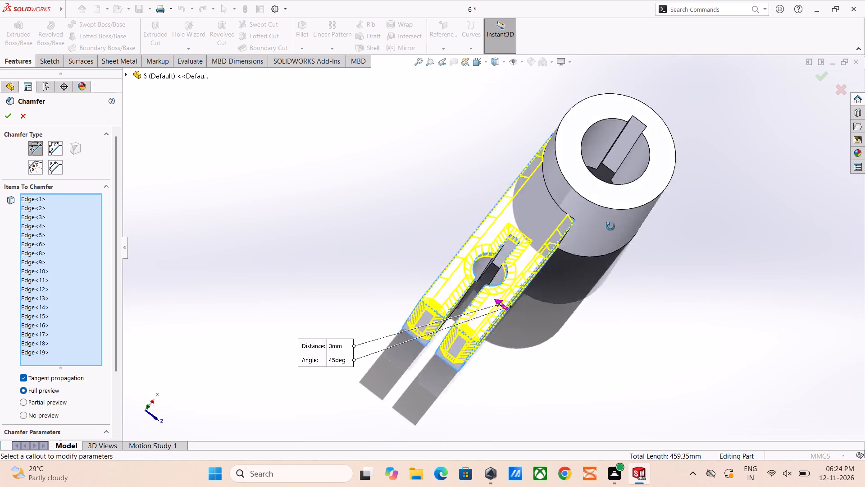
middle_click_drag(610, 226, 680, 249)
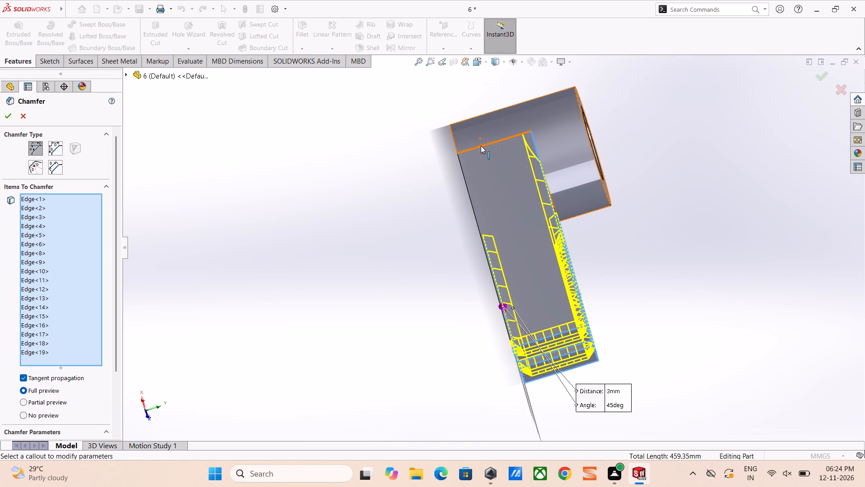
left_click(481, 146)
left_click(481, 145)
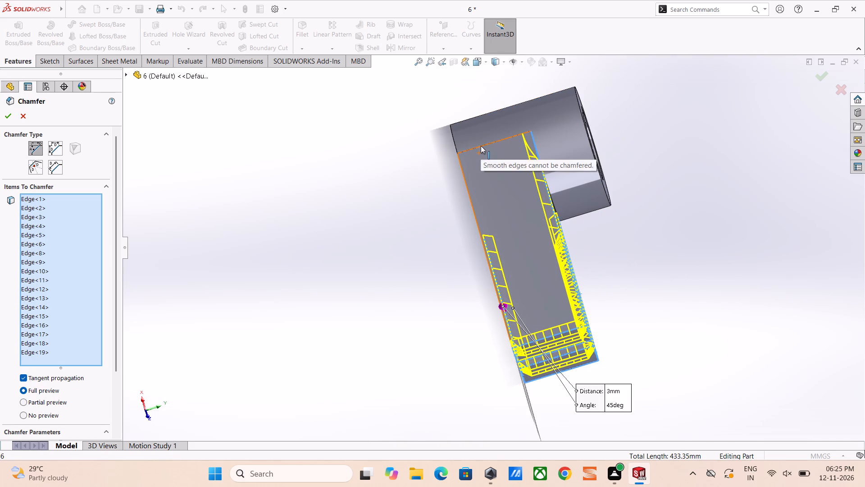
left_click(469, 197)
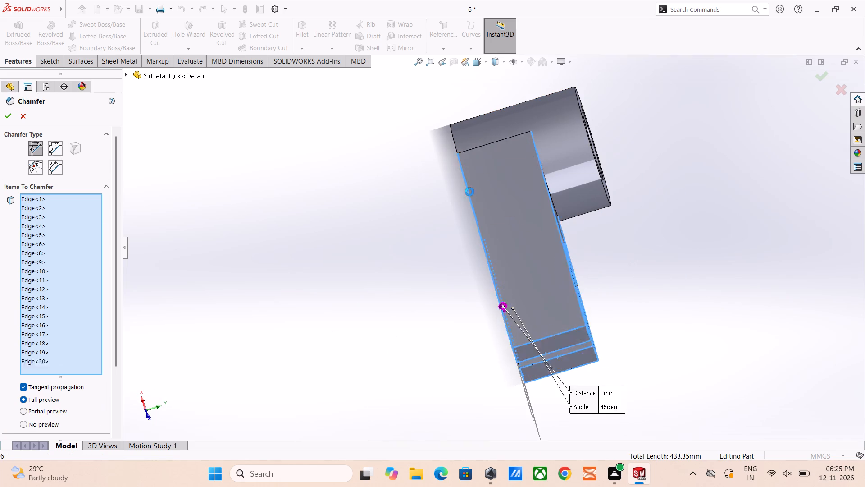
Add the hub's upper outer rim and the bore's upper edge to the 3 mm chamfer.
middle_click_drag(478, 193, 350, 93)
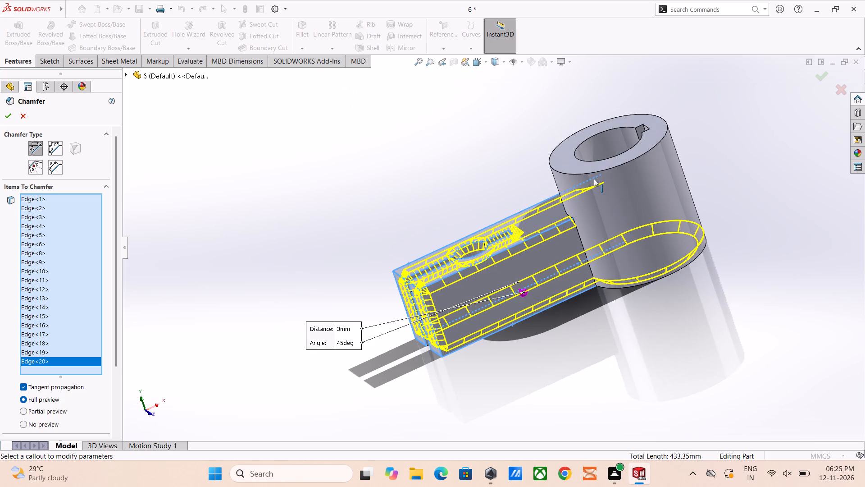
scroll(595, 180, "down", 2)
left_click(592, 174)
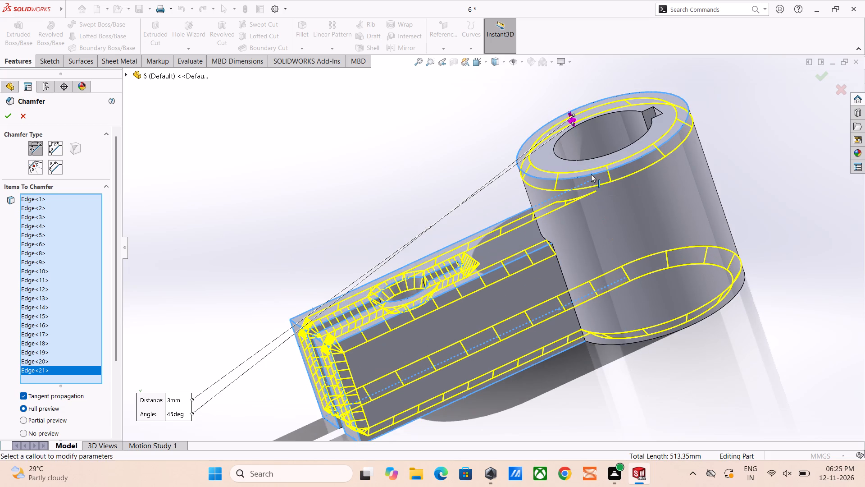
middle_click_drag(538, 200, 553, 203)
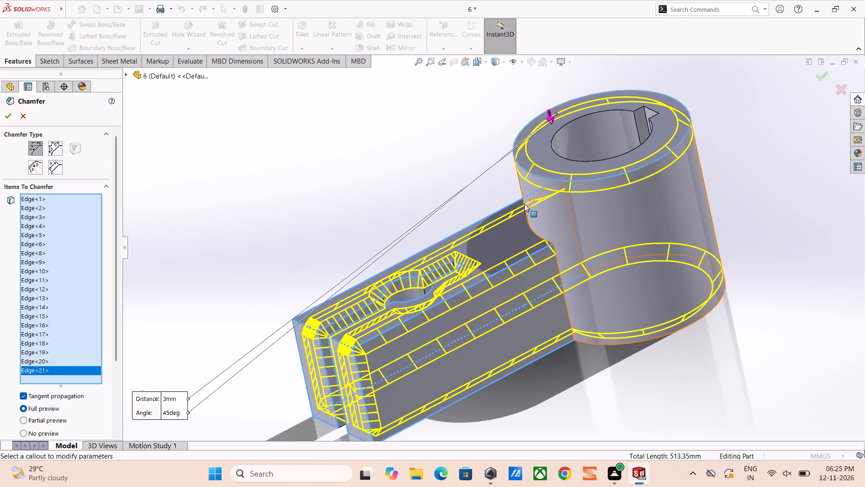
middle_click_drag(606, 212, 557, 207)
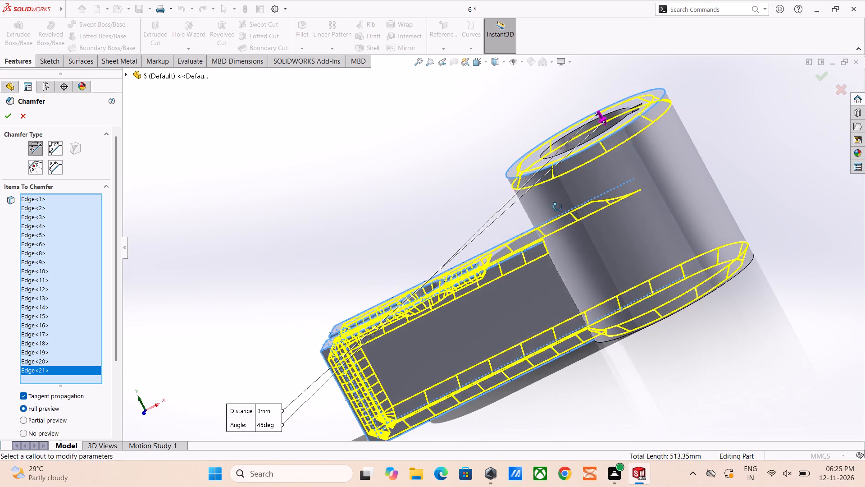
middle_click_drag(557, 207, 595, 296)
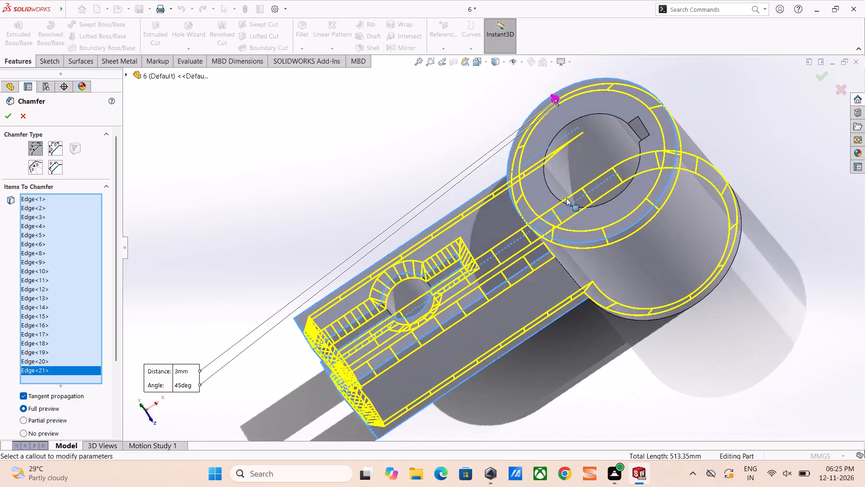
scroll(568, 174, "down", 3)
left_click(591, 85)
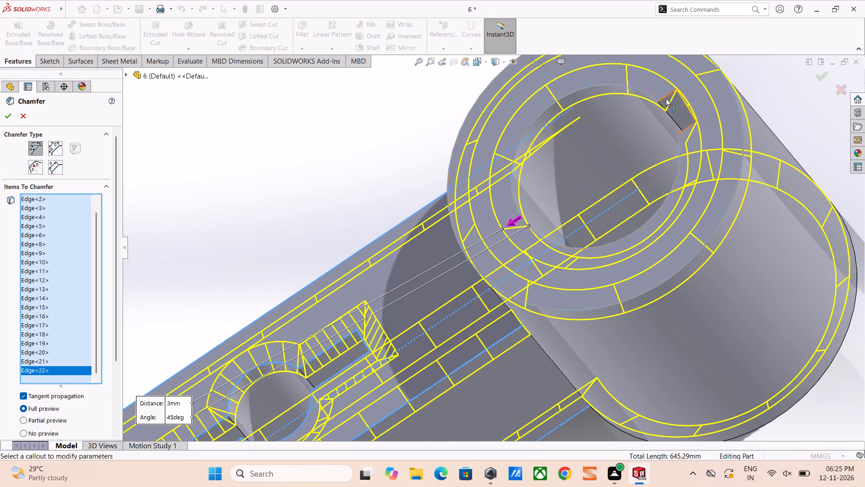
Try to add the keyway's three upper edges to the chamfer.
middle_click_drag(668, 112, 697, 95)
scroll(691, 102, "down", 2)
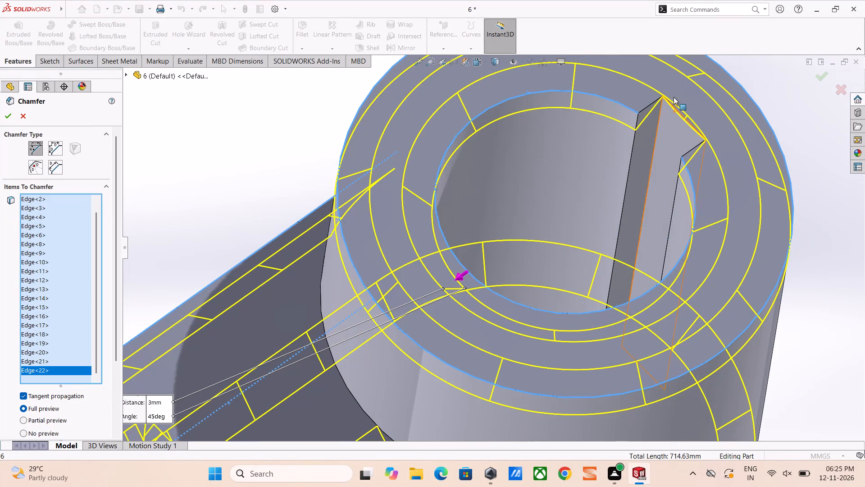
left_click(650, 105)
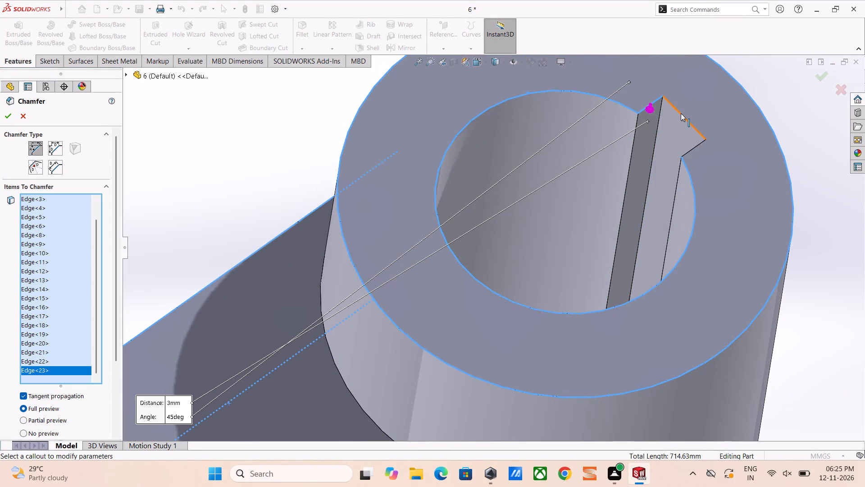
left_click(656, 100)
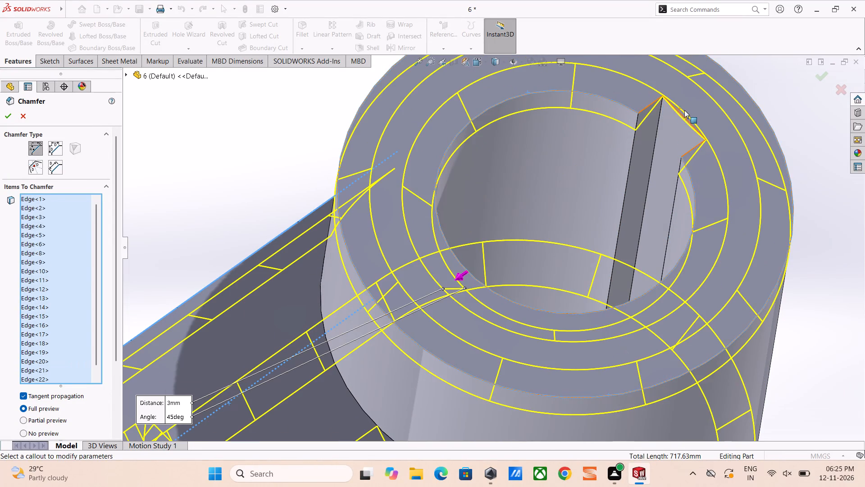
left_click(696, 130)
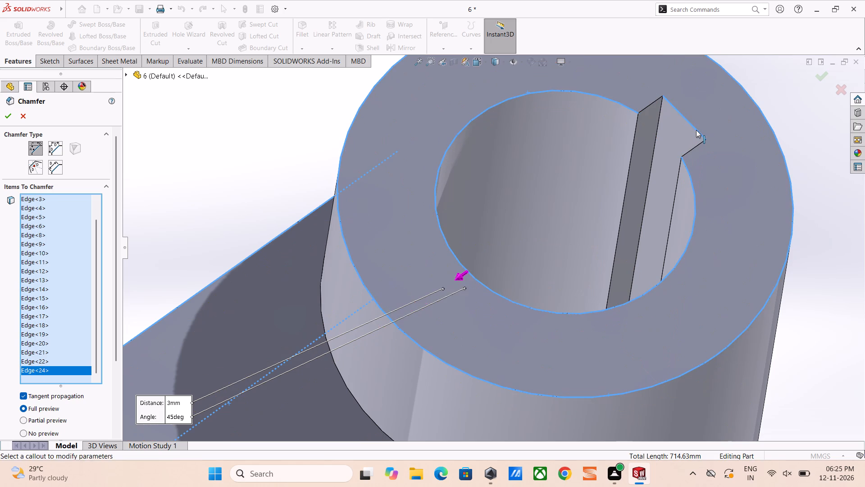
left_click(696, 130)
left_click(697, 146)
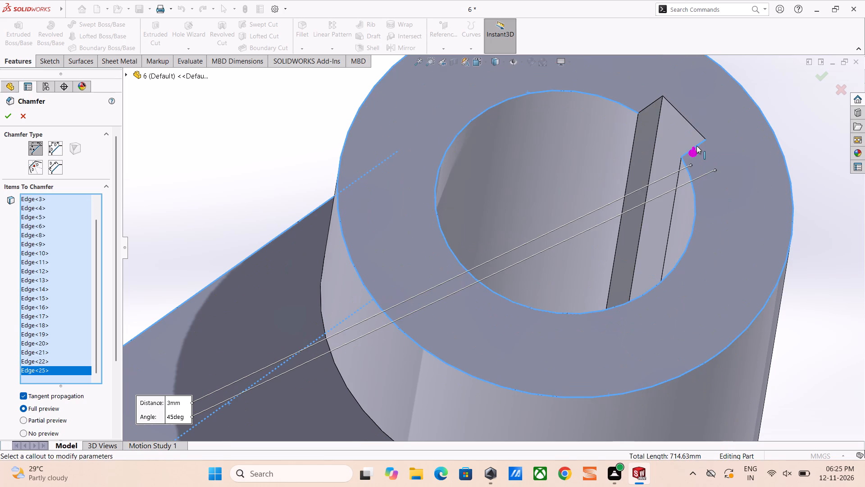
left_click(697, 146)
Apply the 3 mm, 45° chamfer to the selected arm, slot, hole and hub edges.
scroll(682, 155, "up", 8)
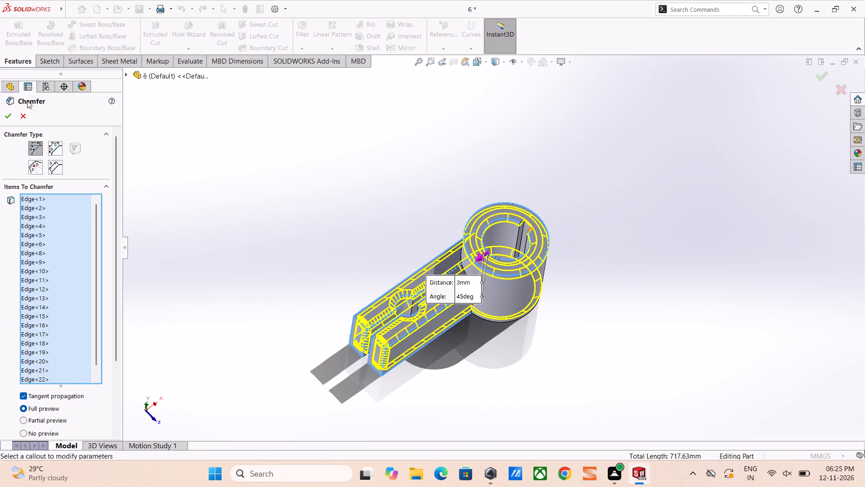
left_click(5, 118)
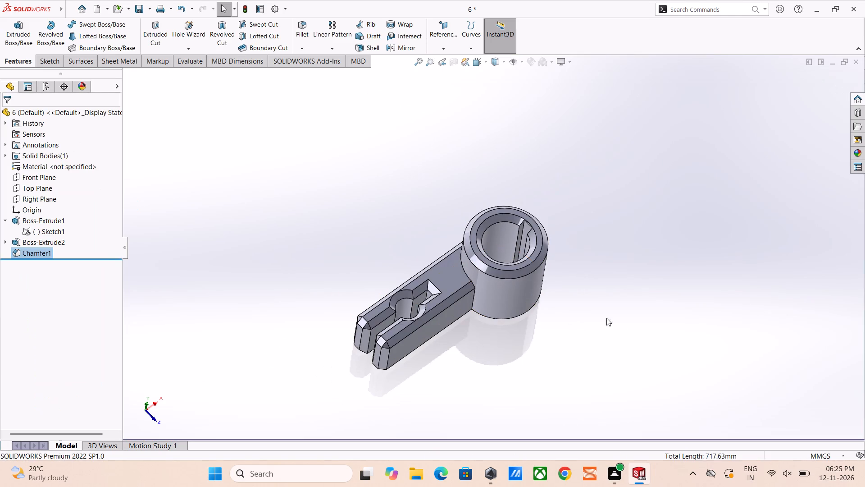
Examine the chamfered prongs, slot, hub rim and bore of the part from several angles.
middle_click_drag(562, 310, 449, 183)
scroll(532, 269, "up", 1)
middle_click_drag(508, 289, 633, 378)
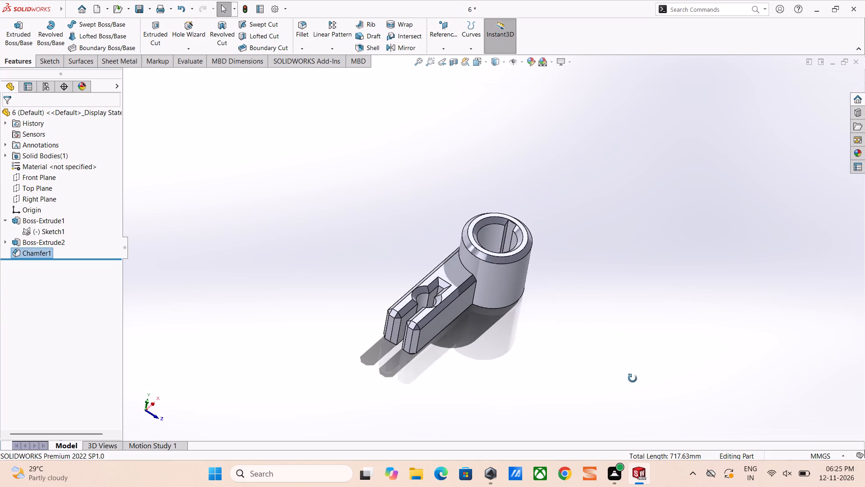
middle_click_drag(633, 378, 636, 373)
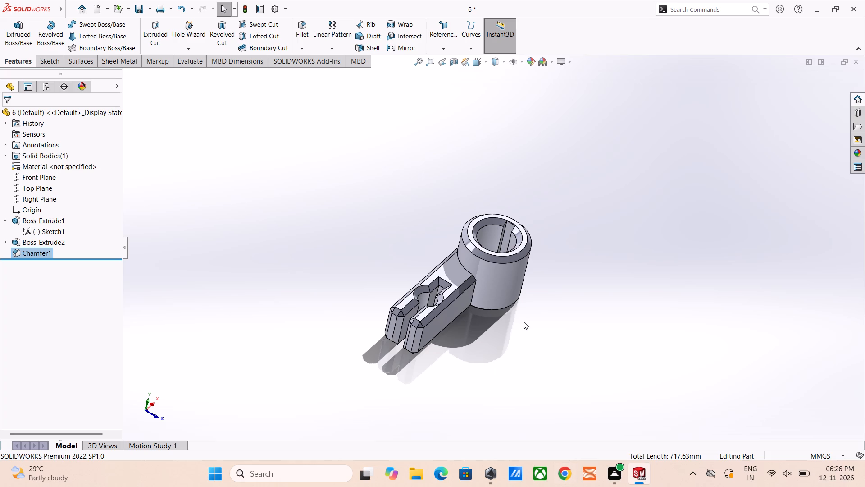
scroll(510, 299, "up", 3)
middle_click_drag(472, 324, 442, 279)
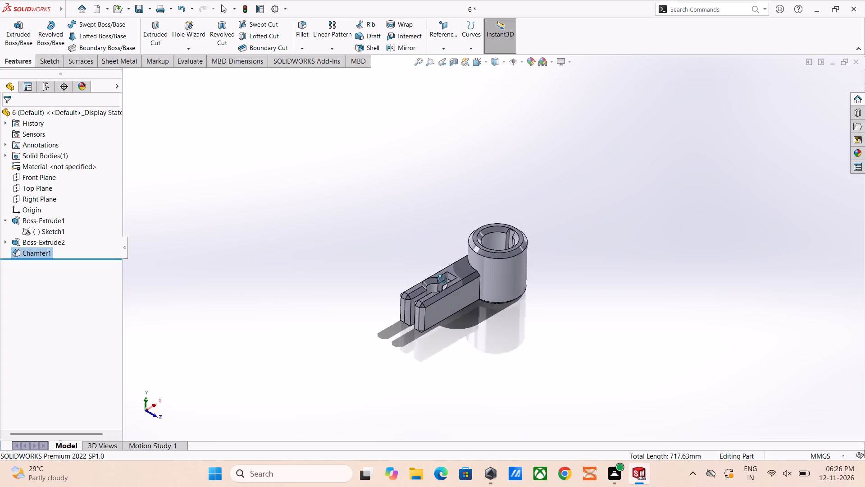
middle_click_drag(442, 279, 493, 323)
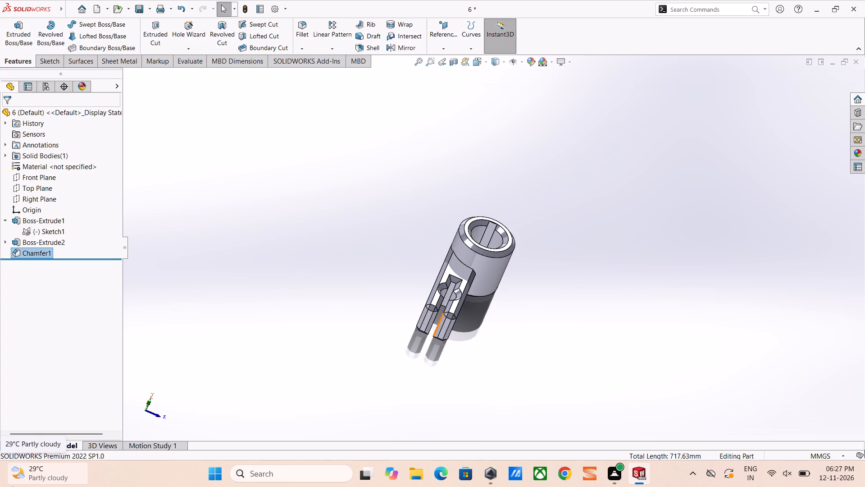
scroll(479, 281, "down", 2)
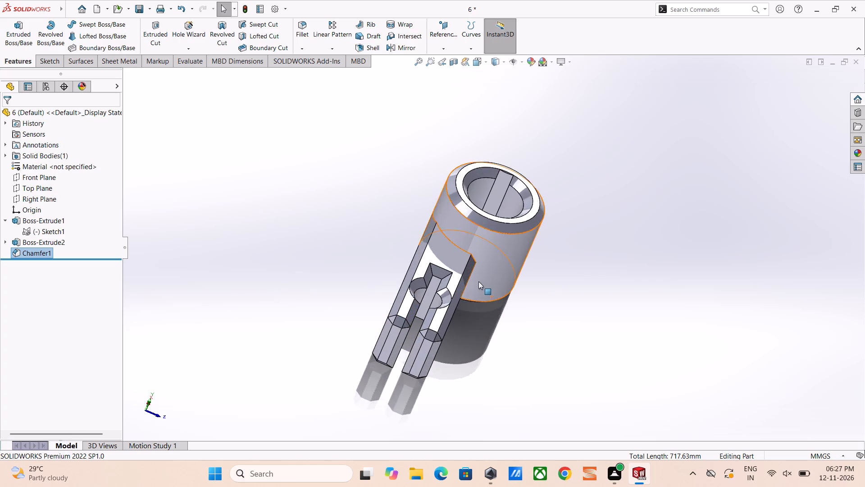
scroll(478, 281, "down", 3)
middle_click_drag(474, 281, 426, 325)
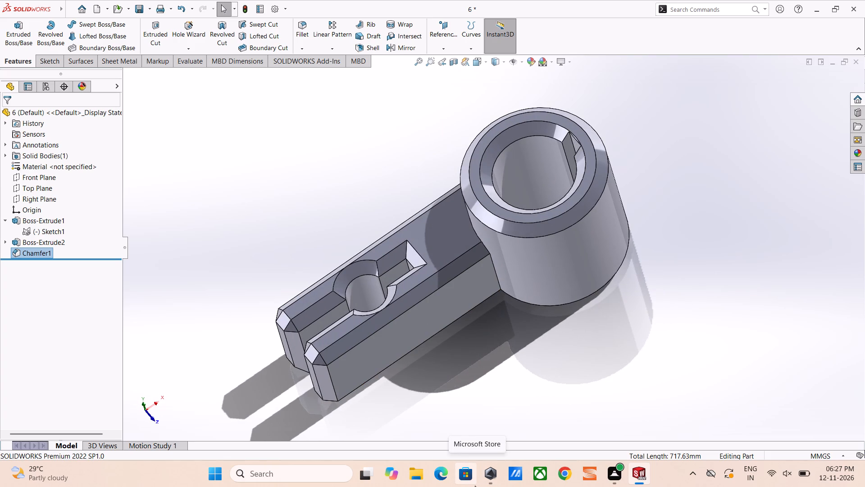
left_click(487, 352)
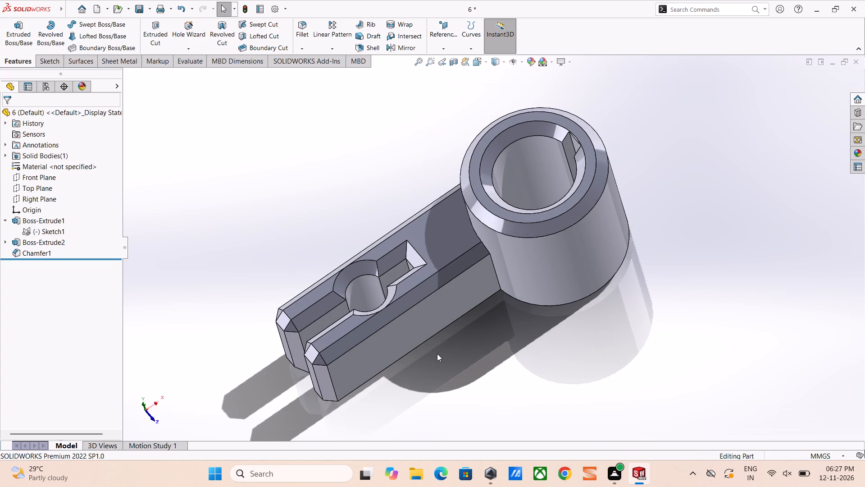
middle_click_drag(435, 354, 478, 341)
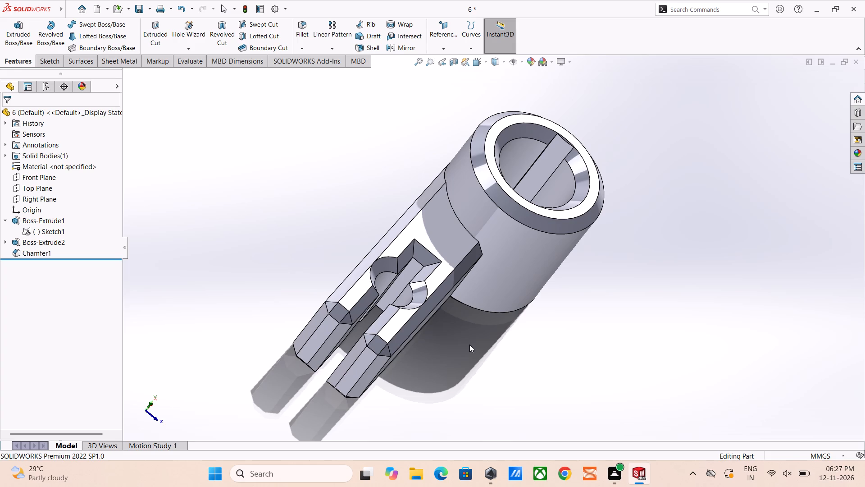
Examine the chamfered prongs, slot, arm hole, hub rim and keyed bore closely from several angles.
middle_click_drag(372, 361, 323, 274)
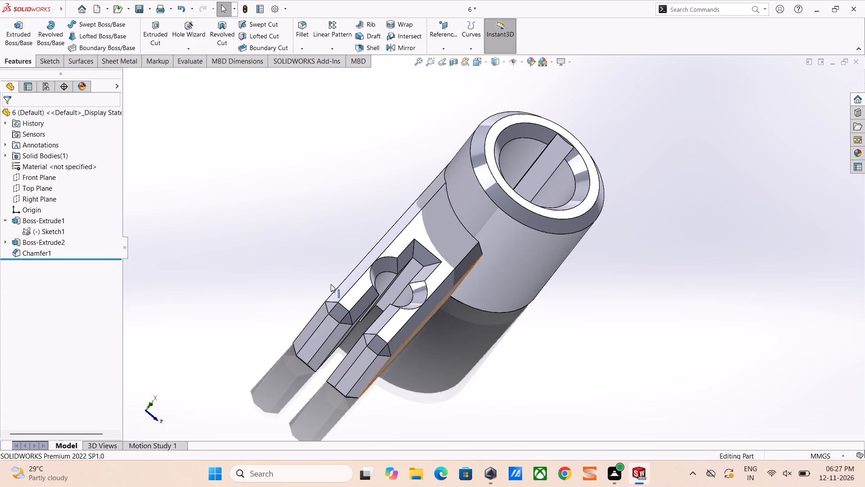
middle_click_drag(341, 297, 386, 395)
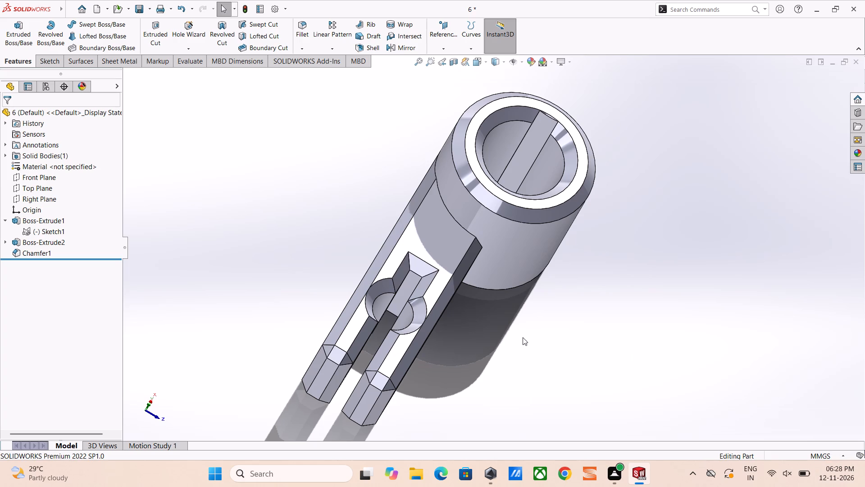
middle_click_drag(513, 332, 446, 271)
middle_click_drag(462, 331, 499, 374)
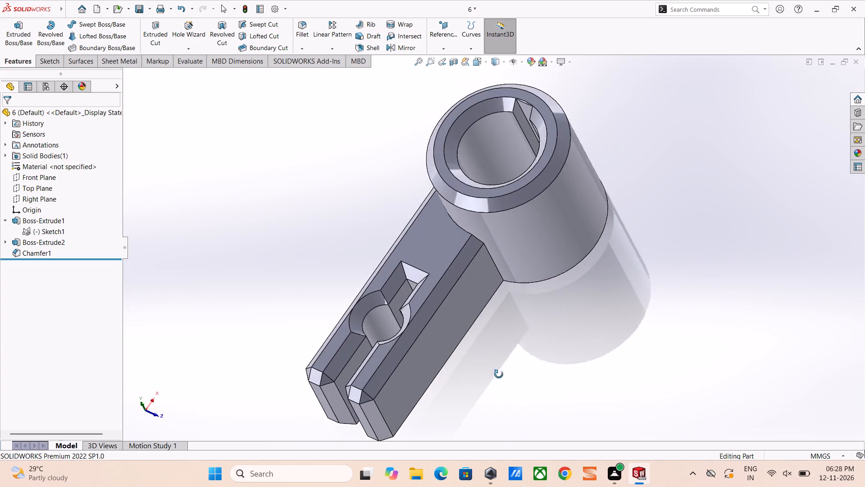
middle_click_drag(499, 374, 507, 380)
scroll(443, 279, "down", 4)
middle_click_drag(334, 241, 372, 234)
scroll(362, 225, "up", 3)
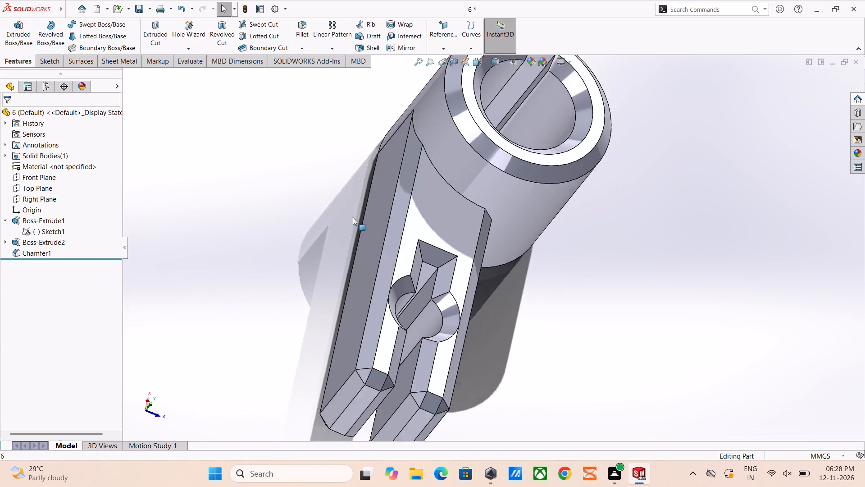
scroll(353, 217, "up", 1)
middle_click_drag(307, 223, 340, 256)
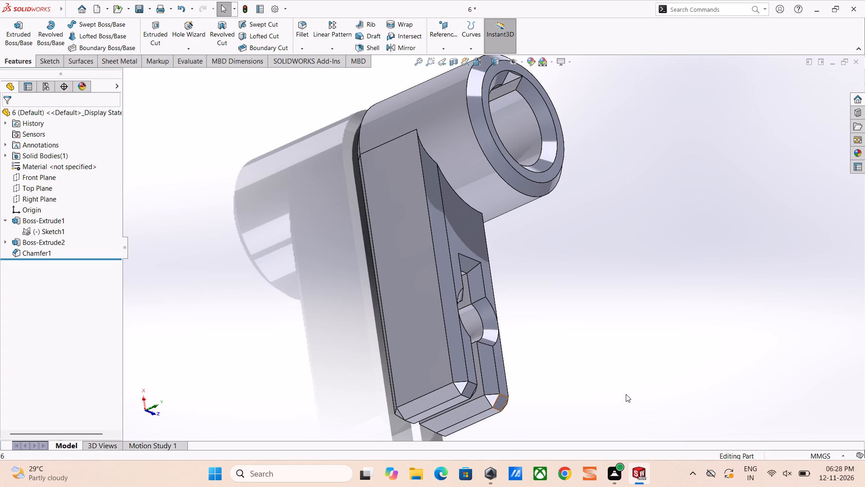
scroll(626, 394, "up", 3)
scroll(510, 393, "down", 3)
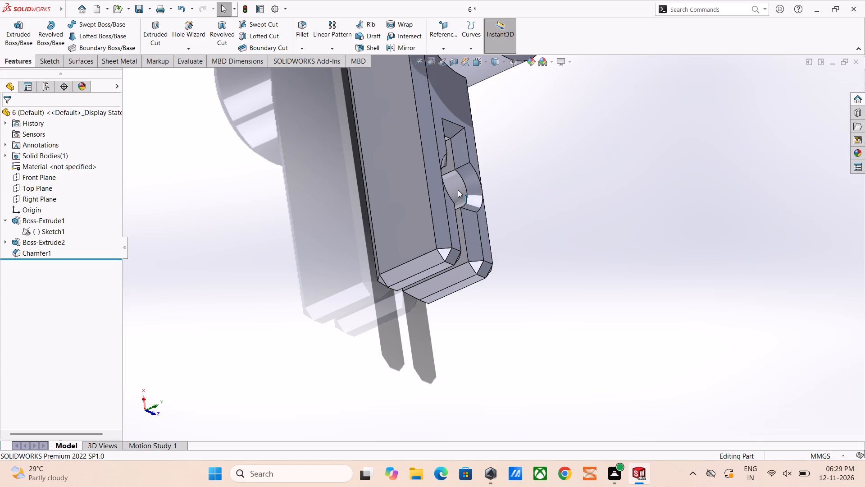
scroll(457, 190, "up", 5)
middle_click_drag(475, 155, 442, 137)
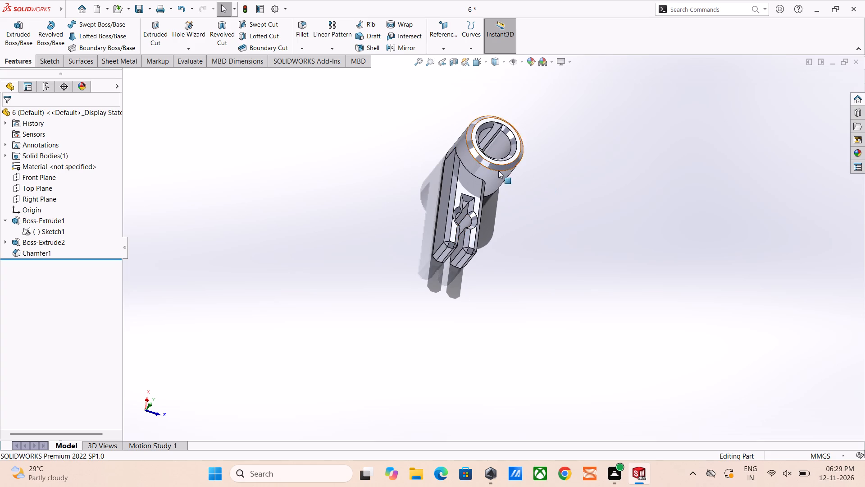
scroll(496, 176, "down", 1)
middle_click_drag(496, 176, 451, 181)
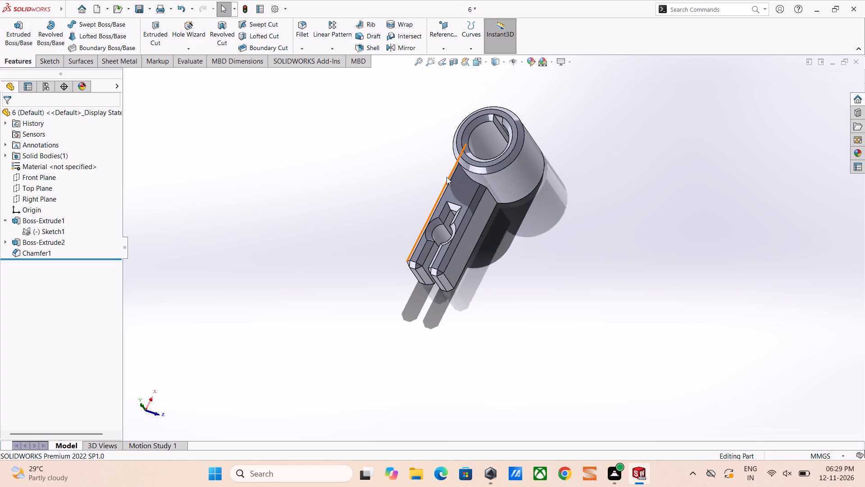
scroll(487, 210, "down", 1)
middle_click_drag(489, 211, 489, 212)
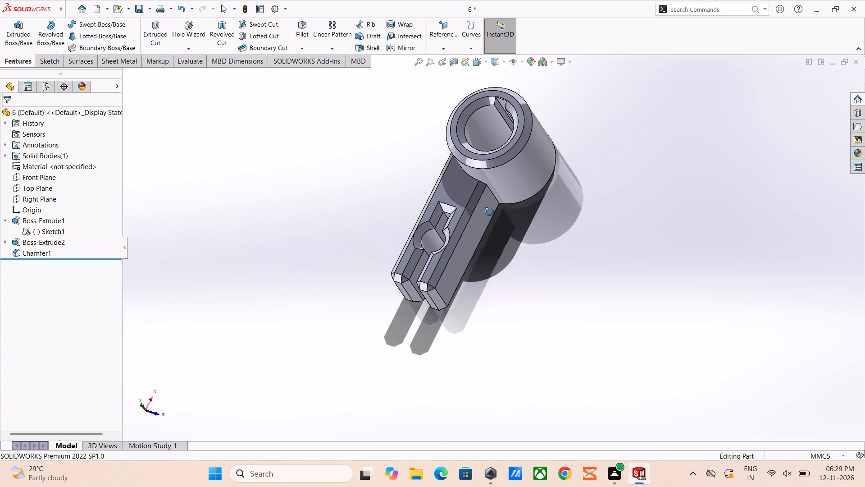
middle_click_drag(489, 212, 506, 208)
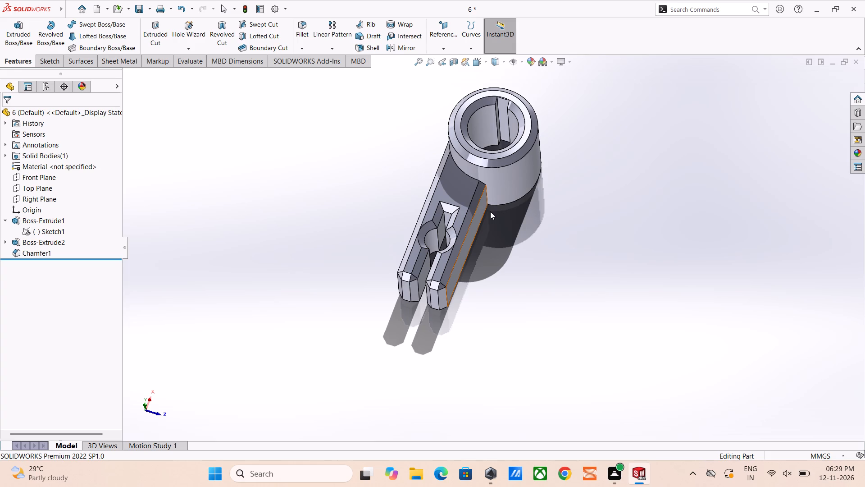
scroll(485, 211, "down", 3)
middle_click_drag(484, 212, 533, 223)
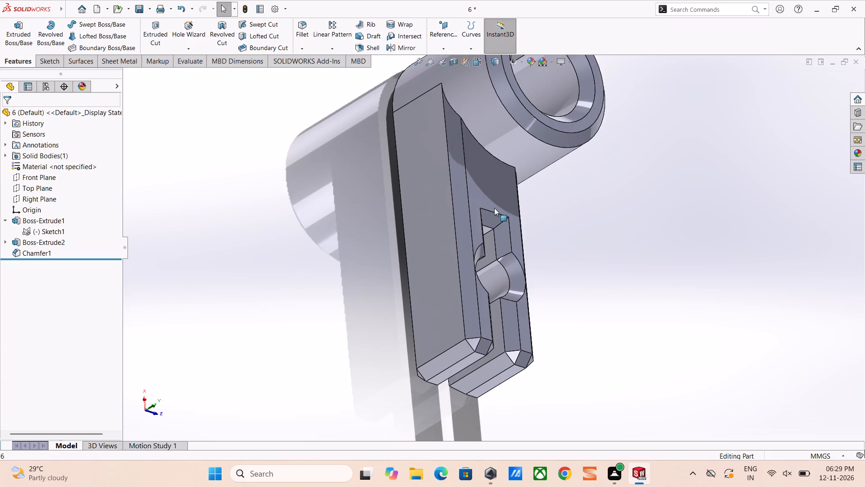
scroll(439, 165, "down", 1)
middle_click_drag(440, 165, 393, 96)
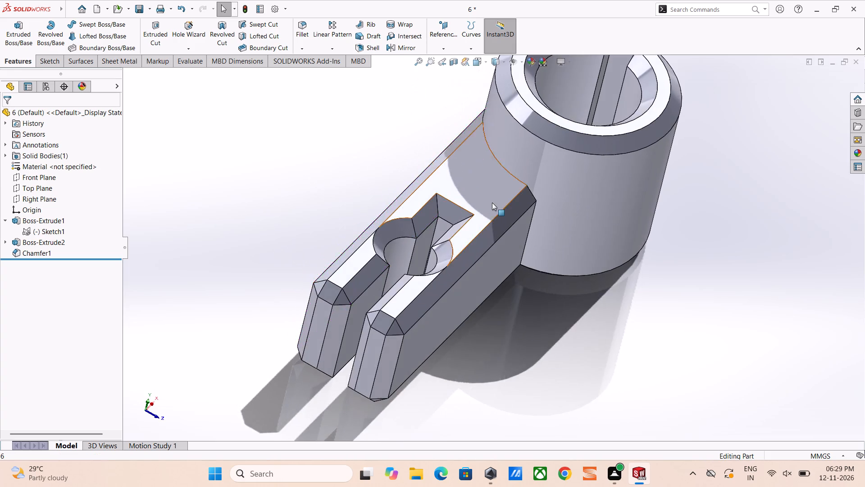
scroll(492, 202, "up", 2)
middle_click_drag(491, 228, 437, 179)
scroll(482, 222, "up", 1)
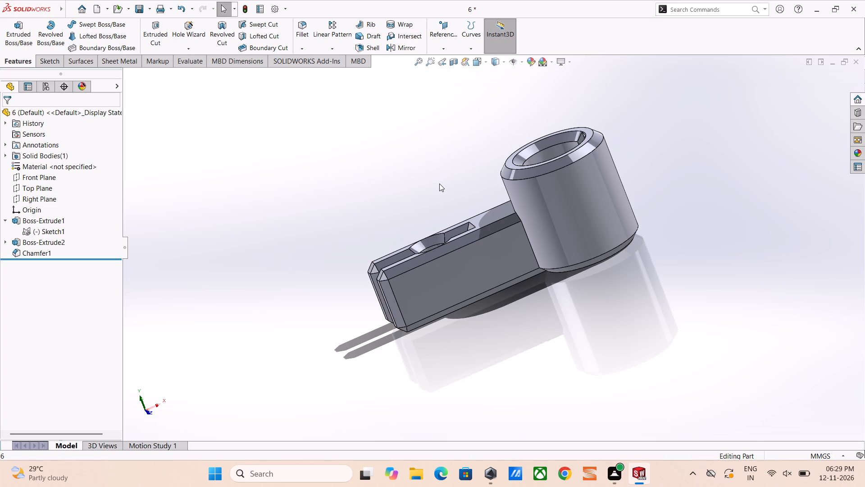
middle_click_drag(451, 185, 499, 253)
middle_click_drag(442, 212, 475, 250)
scroll(446, 218, "down", 3)
middle_click_drag(450, 212, 404, 196)
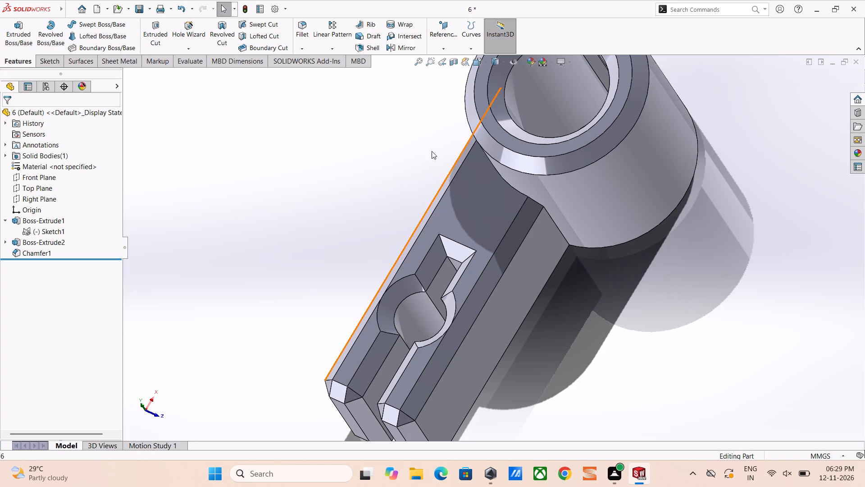
middle_click_drag(434, 175, 489, 289)
scroll(488, 283, "up", 4)
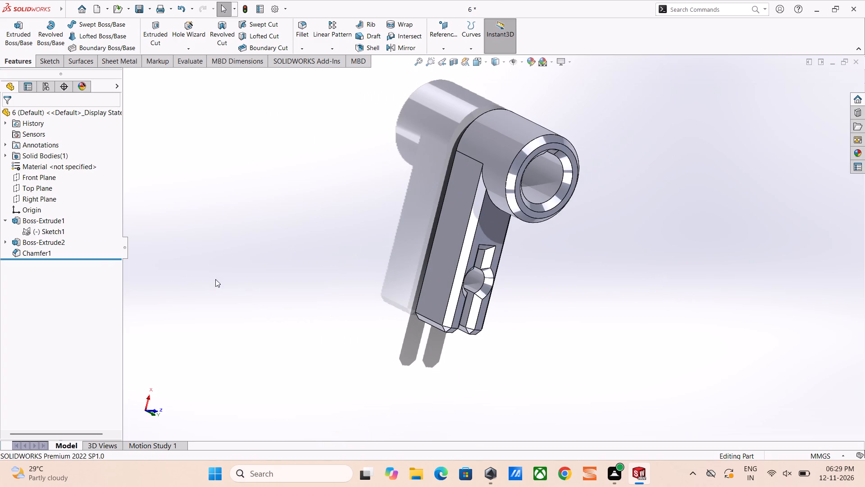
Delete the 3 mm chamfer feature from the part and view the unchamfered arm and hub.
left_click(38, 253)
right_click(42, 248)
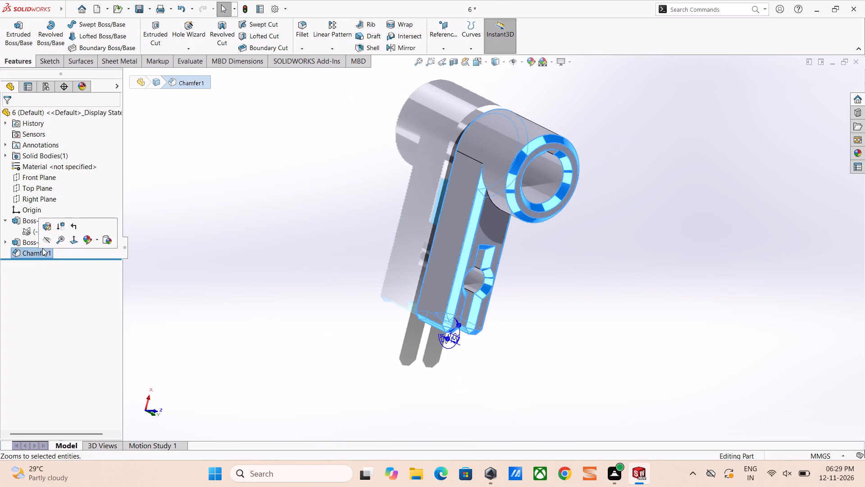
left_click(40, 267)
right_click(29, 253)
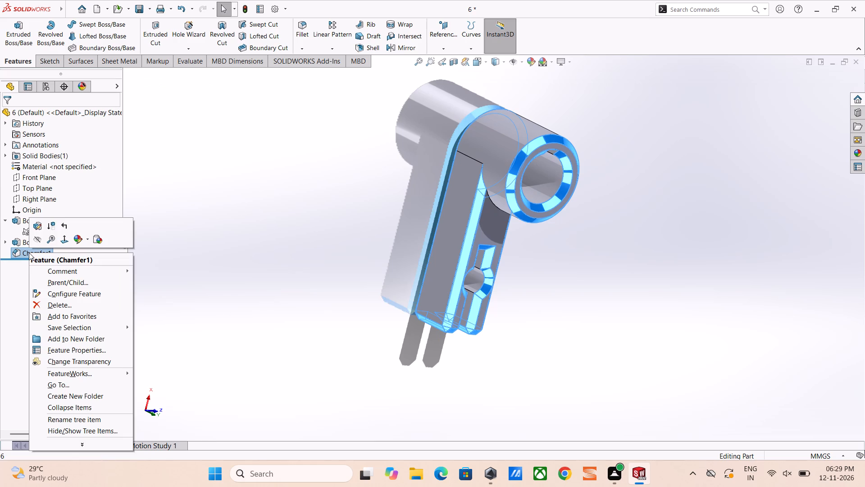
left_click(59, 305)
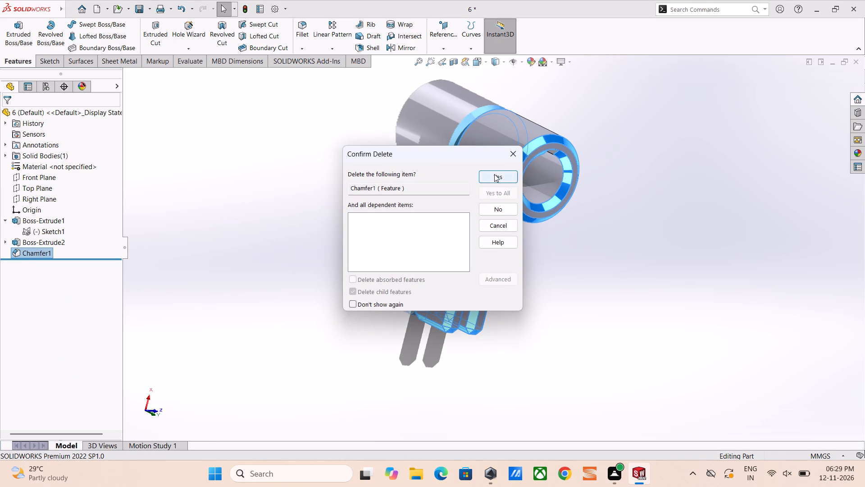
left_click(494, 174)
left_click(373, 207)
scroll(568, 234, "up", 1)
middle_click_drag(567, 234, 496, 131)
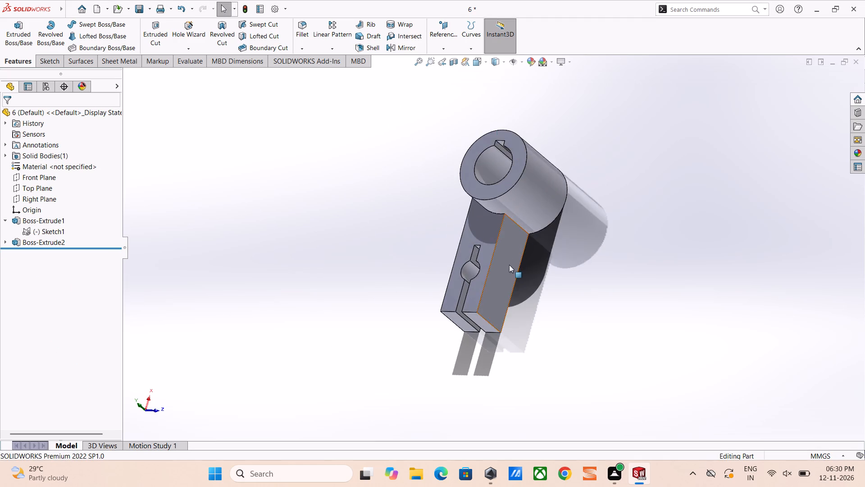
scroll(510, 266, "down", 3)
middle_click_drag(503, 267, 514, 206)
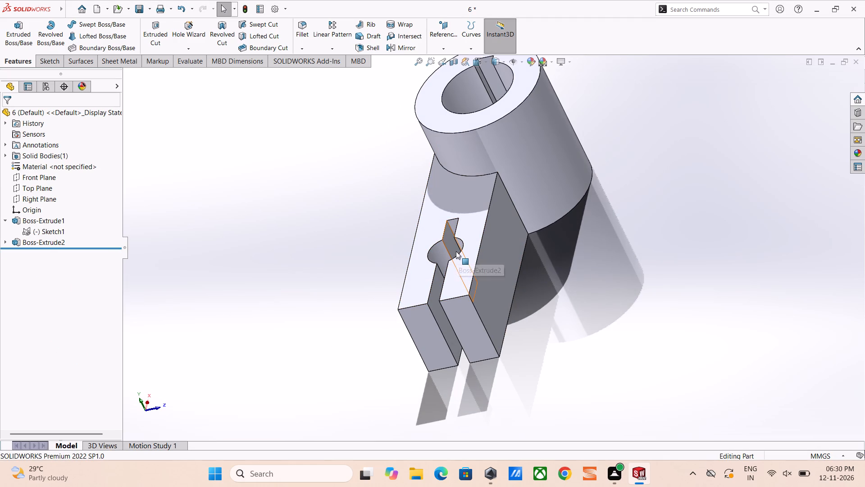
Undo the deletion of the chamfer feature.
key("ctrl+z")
Save part 6 with its chamfered edges.
key("ctrl+s")
key("ctrl+s")
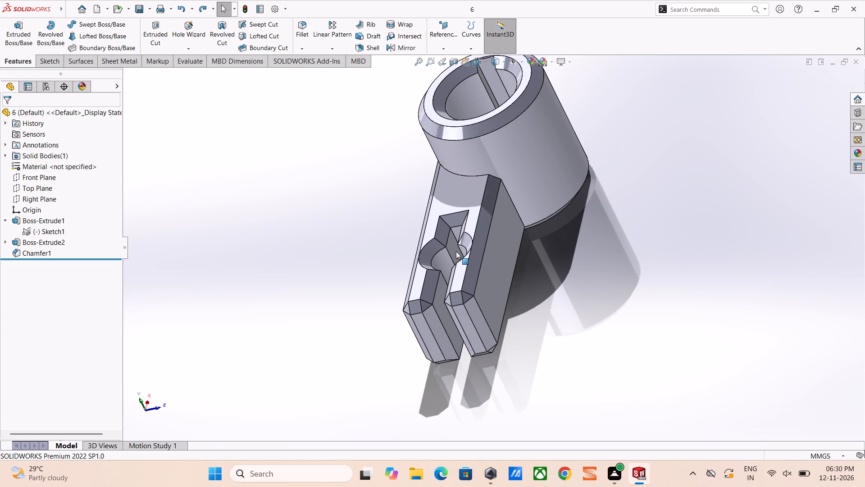
Redo the chamfer deletion, then undo back to before the 3 mm chamfer was applied.
key("ctrl+t")
key("ctrl+y")
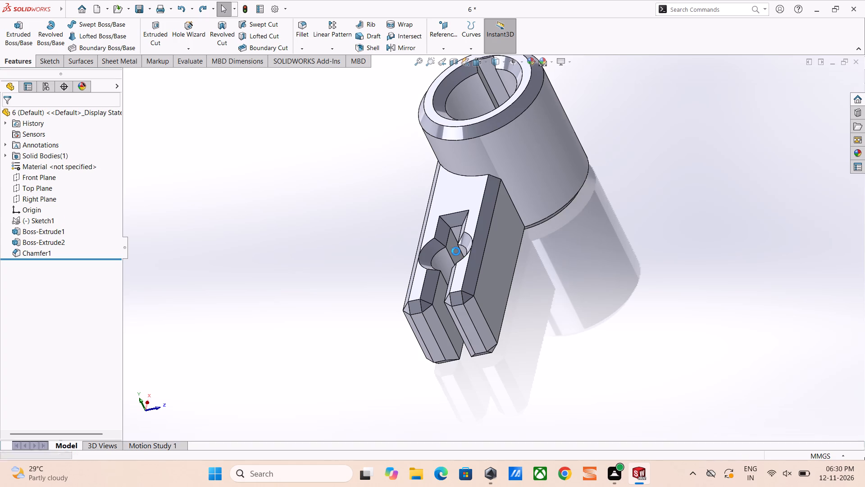
key("ctrl+z")
key("ctrl+z")
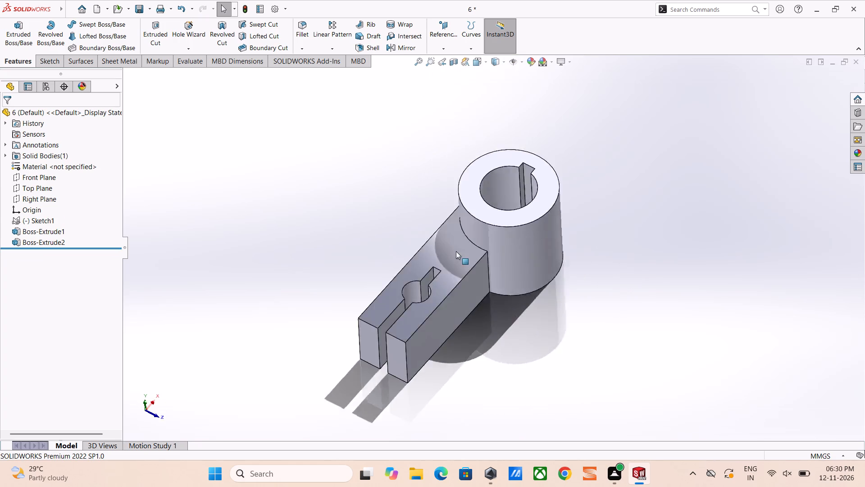
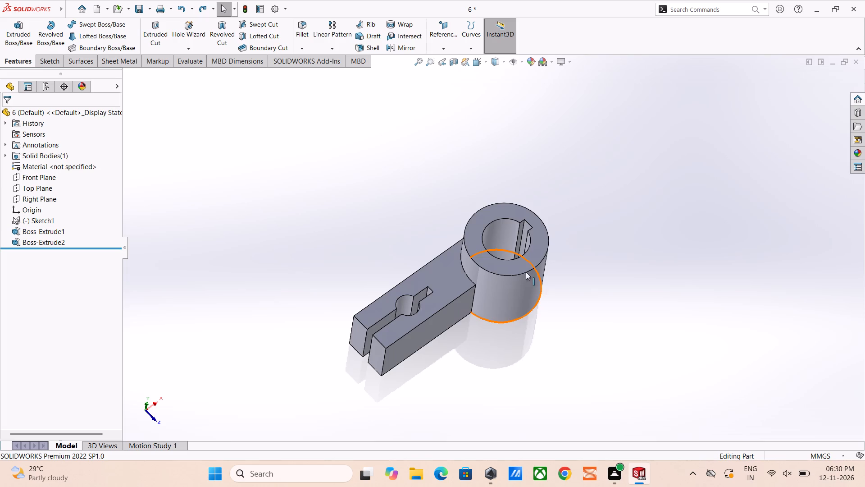
Save part 6 with the hub and slotted arm edges left unchamfered.
scroll(523, 271, "down", 3)
scroll(506, 280, "up", 2)
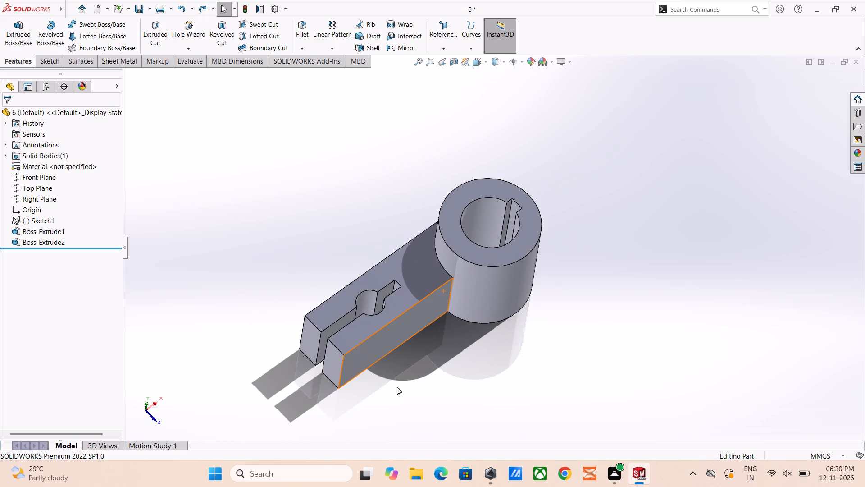
middle_click_drag(507, 239, 527, 221)
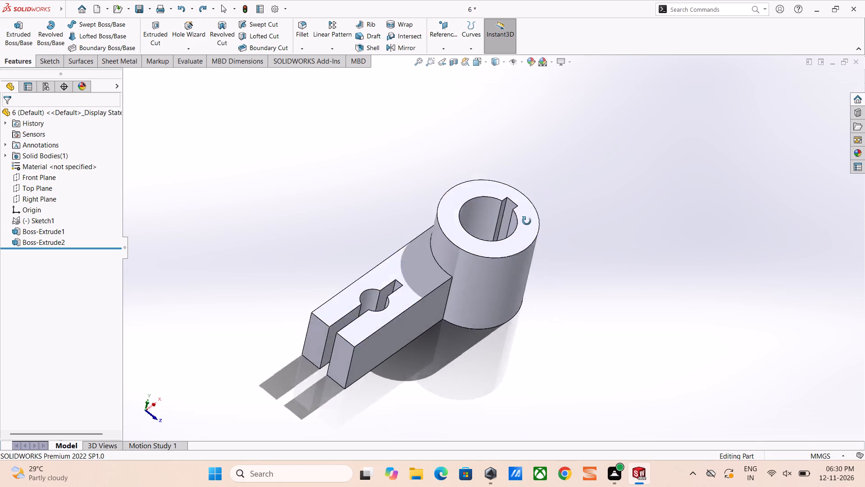
middle_click_drag(527, 221, 534, 223)
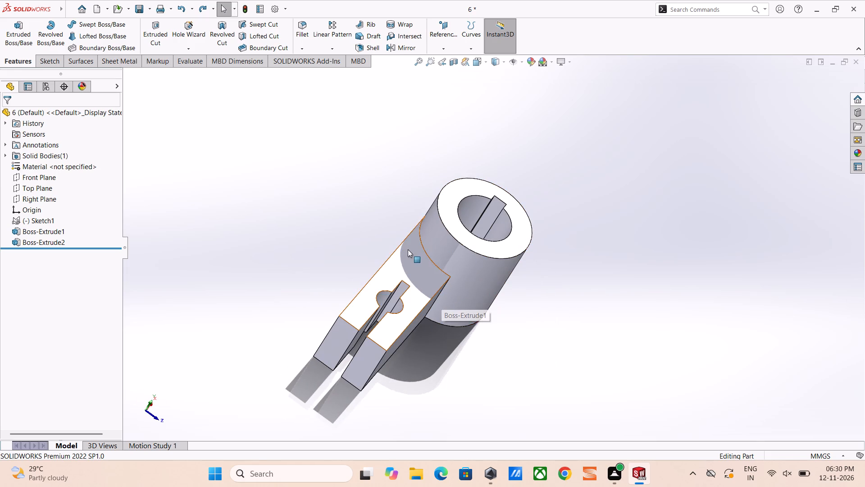
key("ctrl+s")
key("ctrl+s")
key("ctrl+s")
key("ctrl+s")
key("ctrl+s")
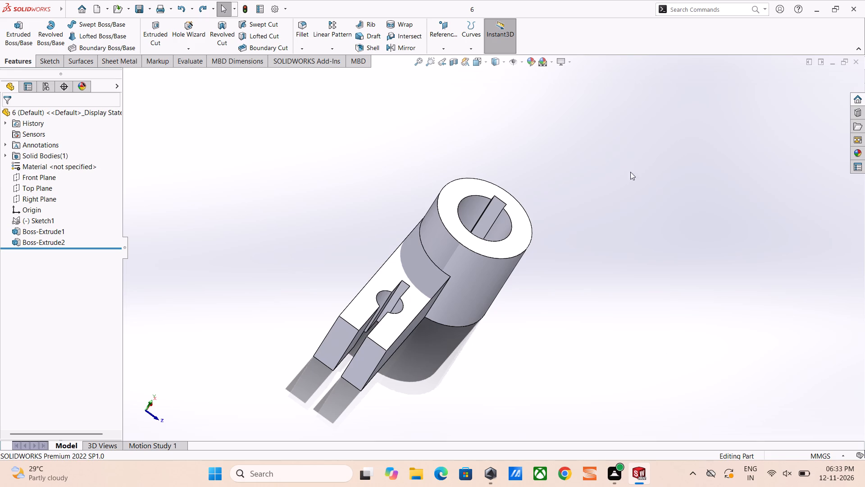
Examine the split slotted arm, the hub and its keyway from several angles and at close range.
middle_click_drag(529, 255, 496, 208)
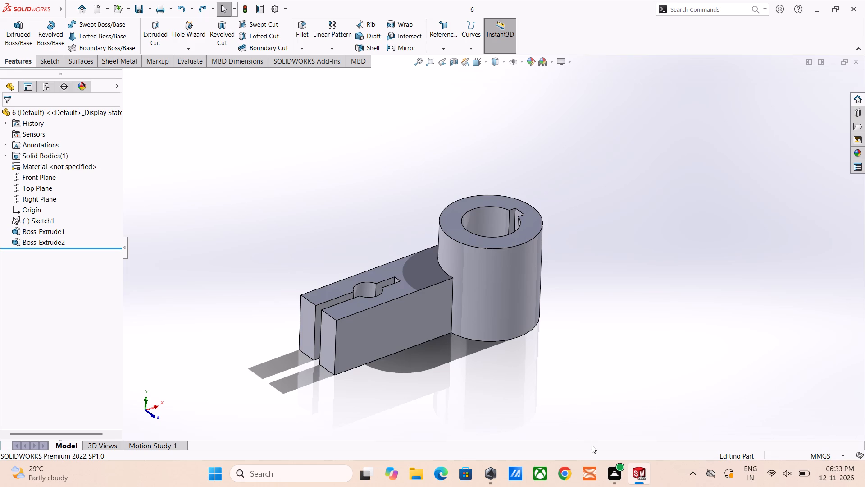
scroll(377, 215, "up", 3)
scroll(417, 286, "down", 4)
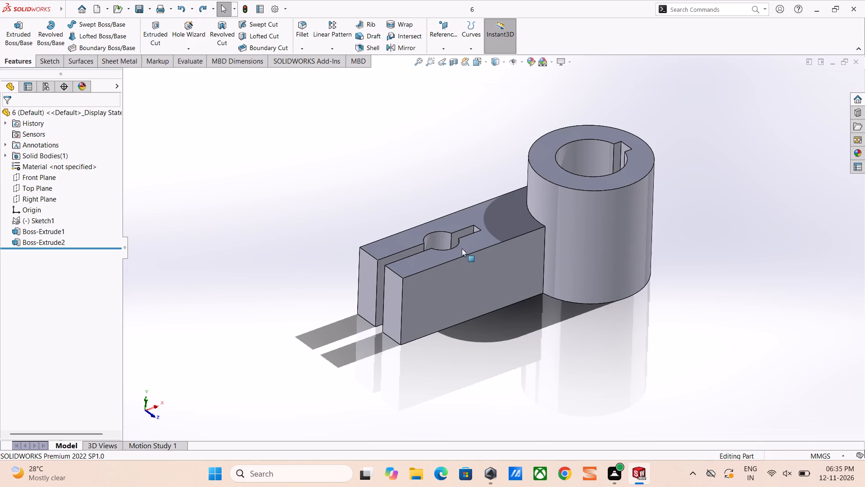
scroll(433, 240, "down", 4)
middle_click_drag(528, 234, 518, 309)
scroll(522, 316, "down", 1)
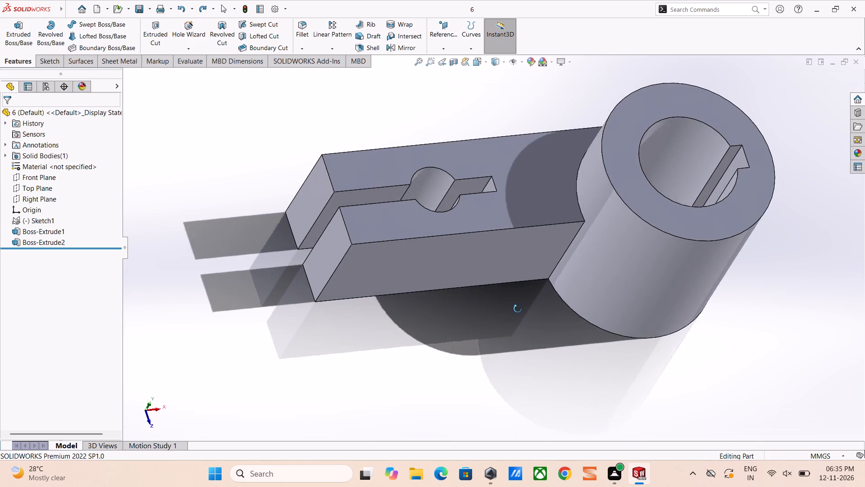
middle_click_drag(518, 309, 521, 313)
scroll(392, 219, "down", 1)
middle_click_drag(410, 244, 461, 302)
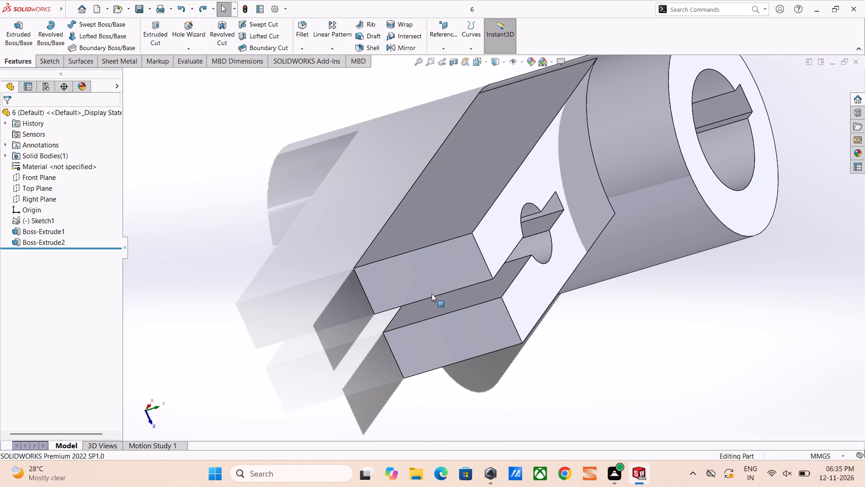
middle_click_drag(431, 294, 374, 233)
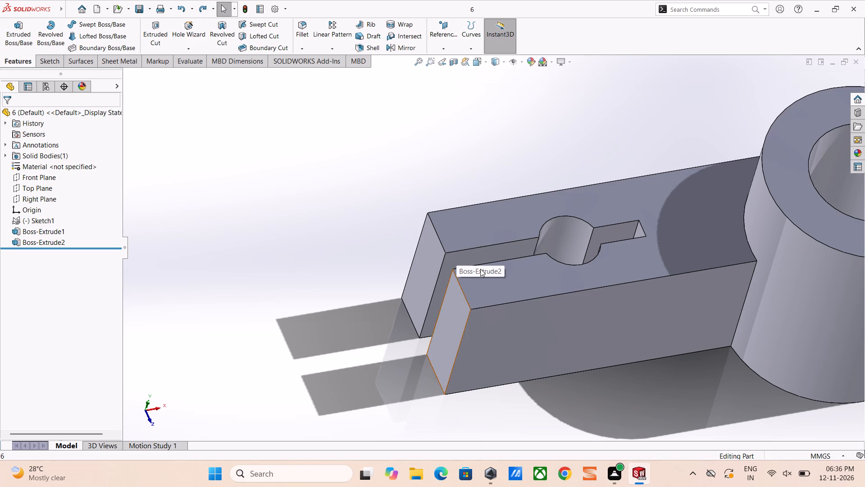
middle_click_drag(517, 231, 515, 216)
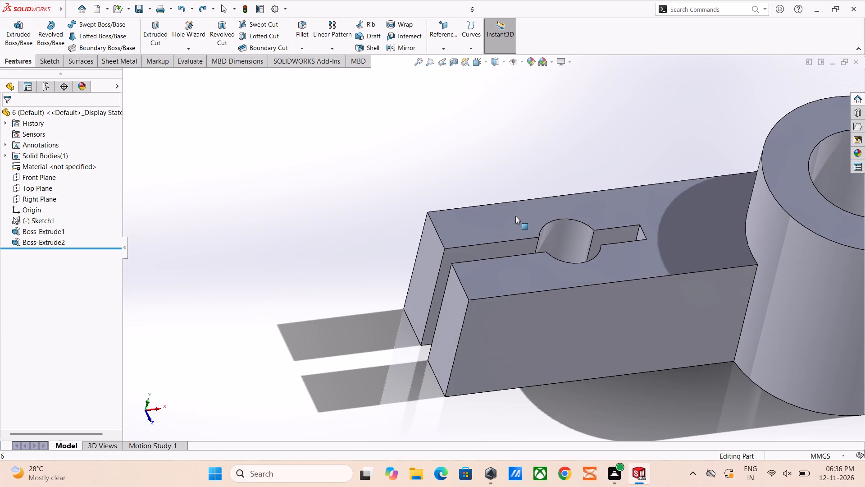
scroll(517, 218, "up", 2)
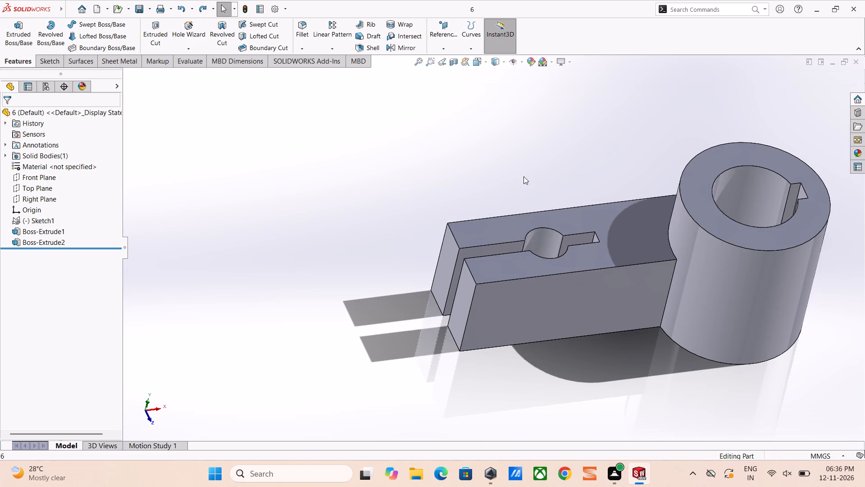
middle_click_drag(510, 139, 522, 181)
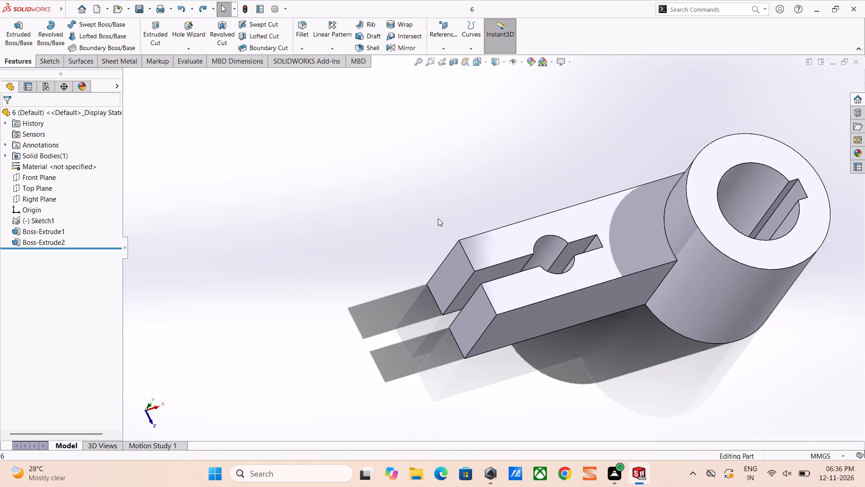
middle_click_drag(548, 222, 485, 173)
middle_click_drag(502, 214, 592, 275)
scroll(518, 217, "down", 5)
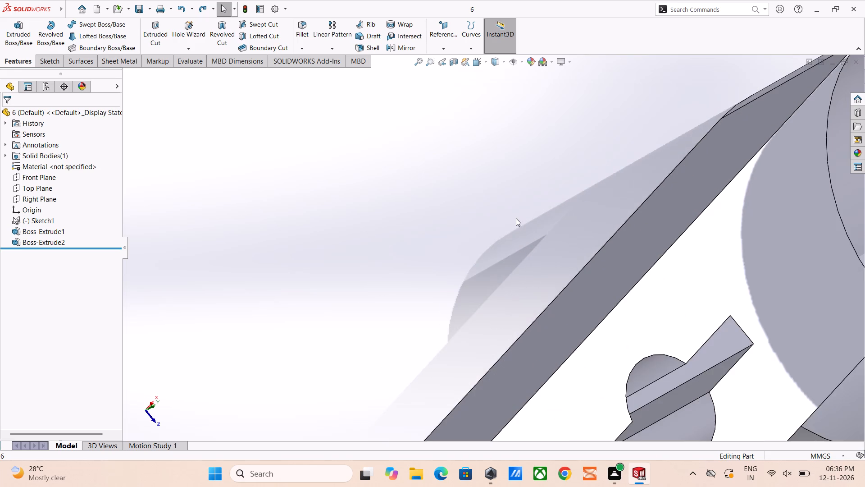
scroll(516, 219, "up", 5)
middle_click_drag(562, 240, 509, 205)
scroll(509, 205, "up", 1)
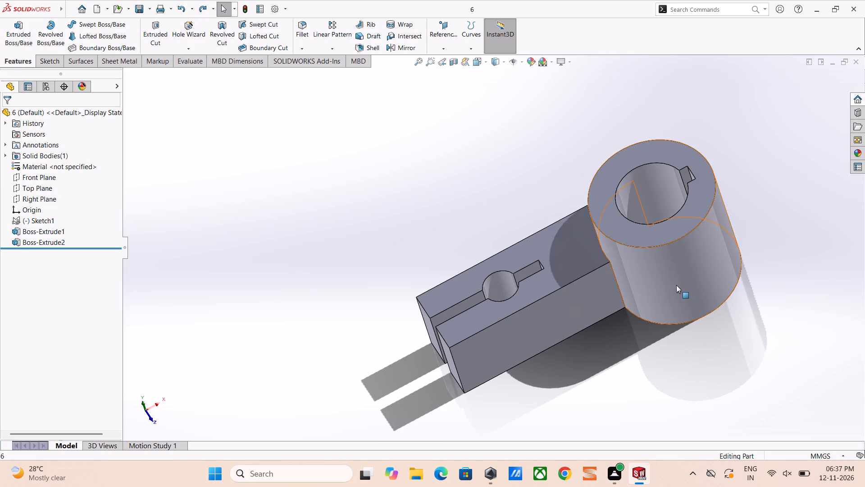
scroll(676, 285, "up", 3)
middle_click_drag(487, 281, 517, 321)
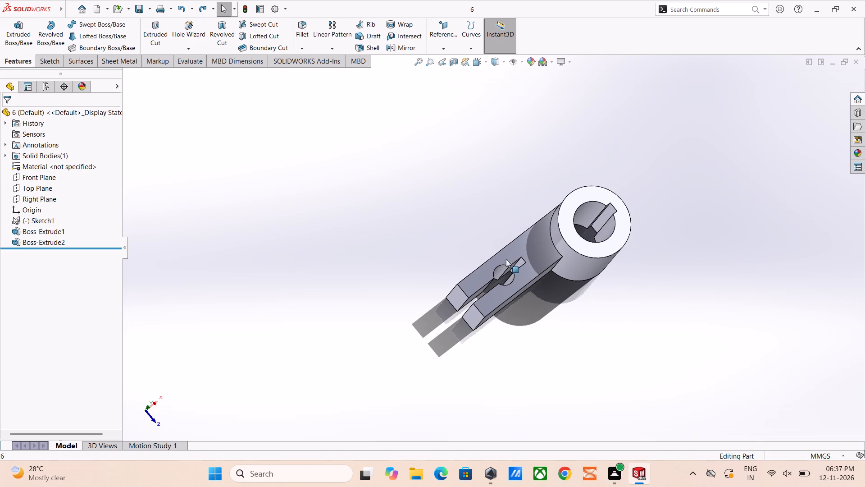
middle_click_drag(486, 231, 412, 241)
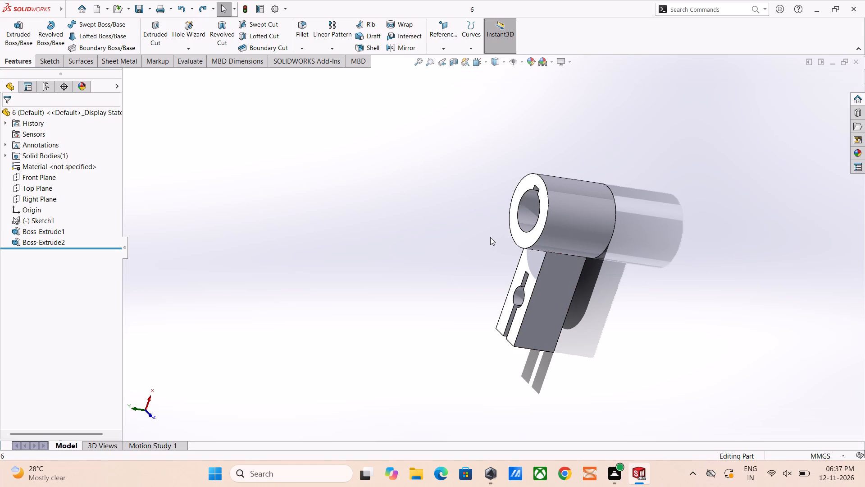
middle_click_drag(488, 233, 543, 189)
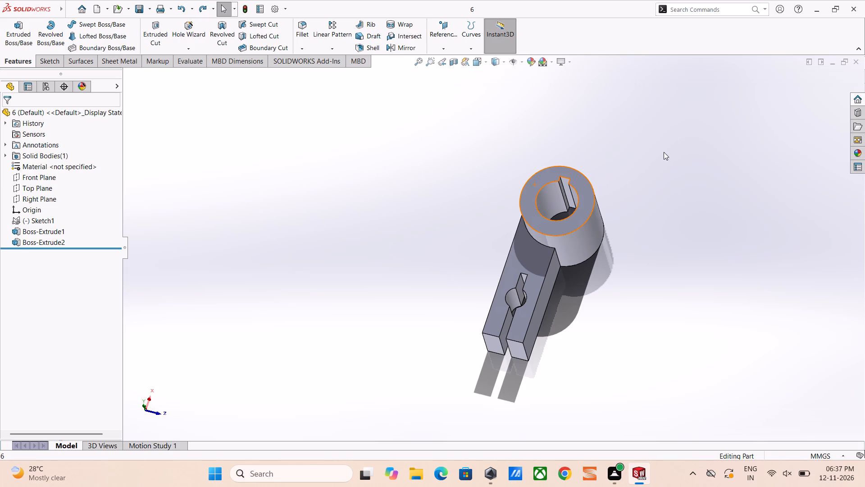
Show the part in the standard isometric view.
left_click(483, 64)
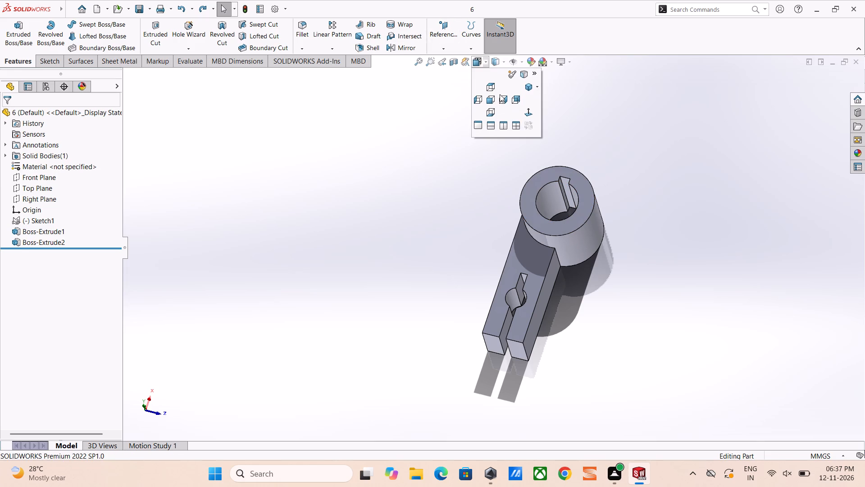
left_click(525, 87)
left_click(578, 119)
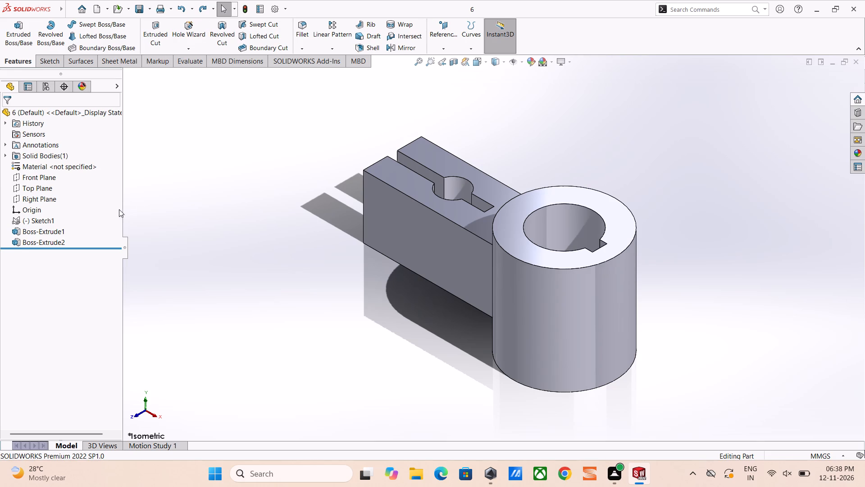
Inspect the hub, keyway and arm near and far and from a tilted angle, finishing in the isometric view.
scroll(176, 235, "up", 3)
scroll(556, 188, "up", 3)
scroll(527, 210, "down", 4)
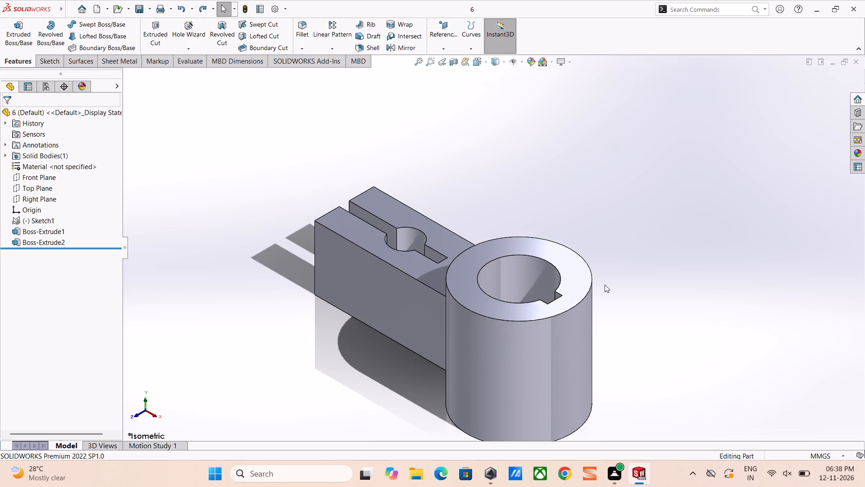
scroll(605, 285, "up", 3)
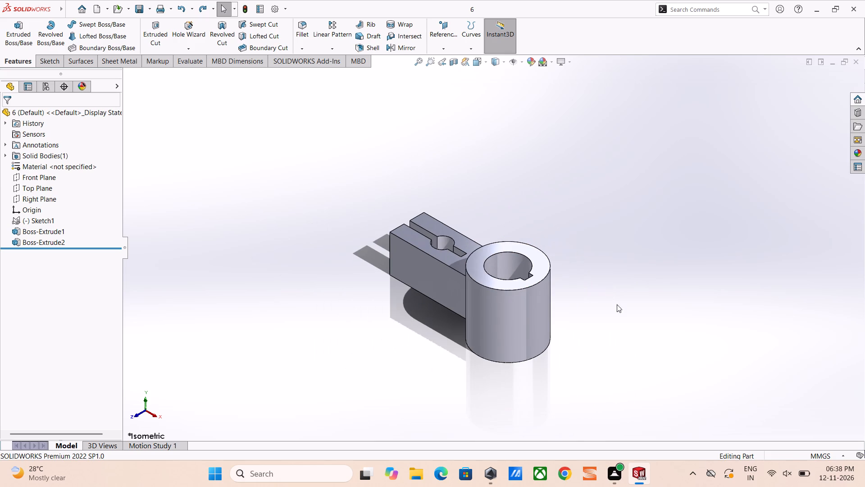
scroll(577, 330, "down", 2)
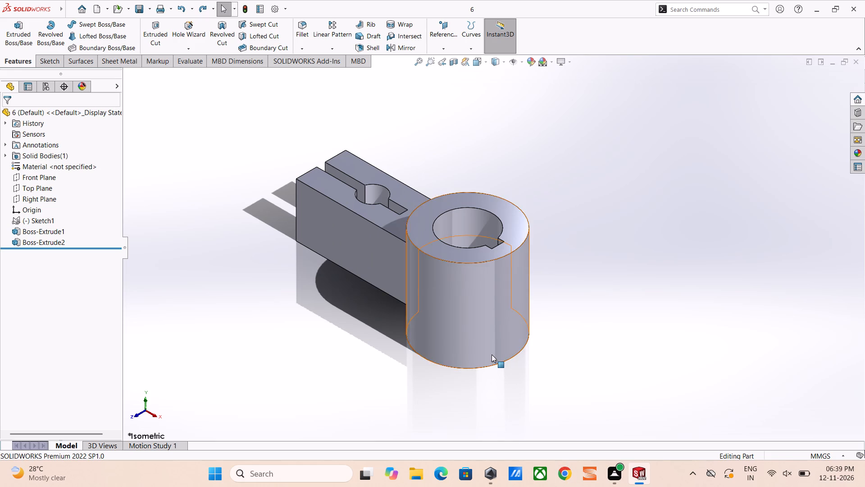
scroll(492, 354, "up", 3)
scroll(430, 269, "down", 5)
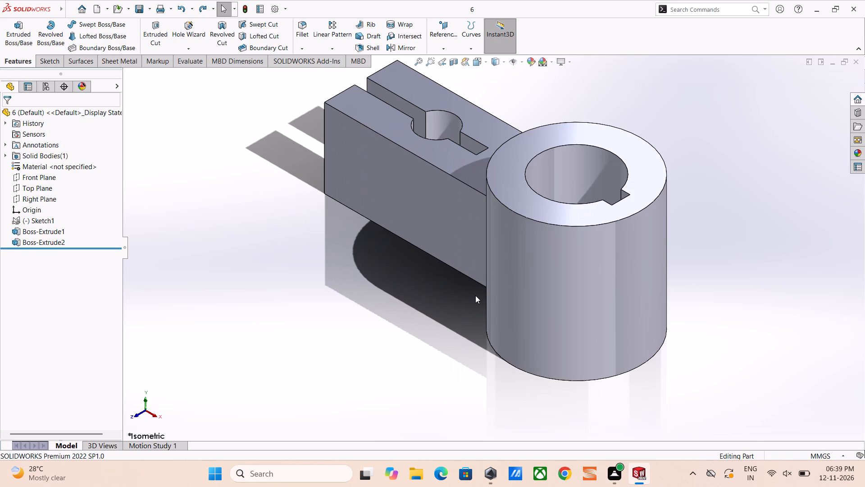
scroll(687, 312, "up", 3)
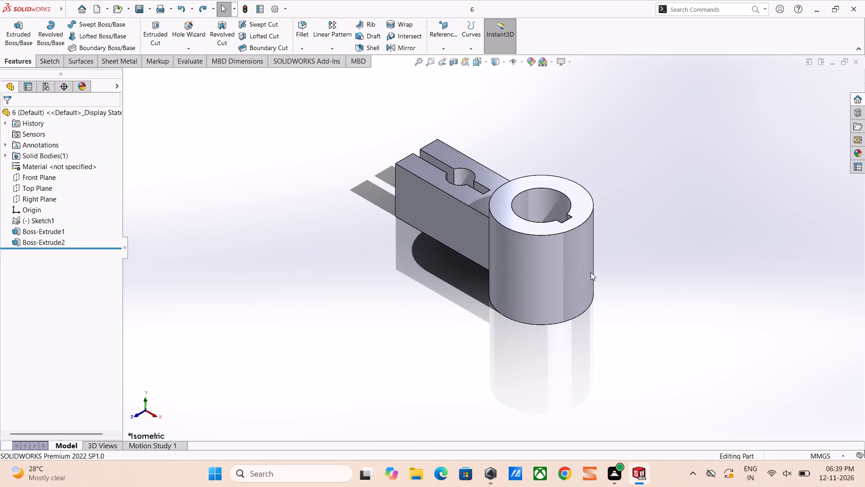
middle_click_drag(533, 181, 592, 234)
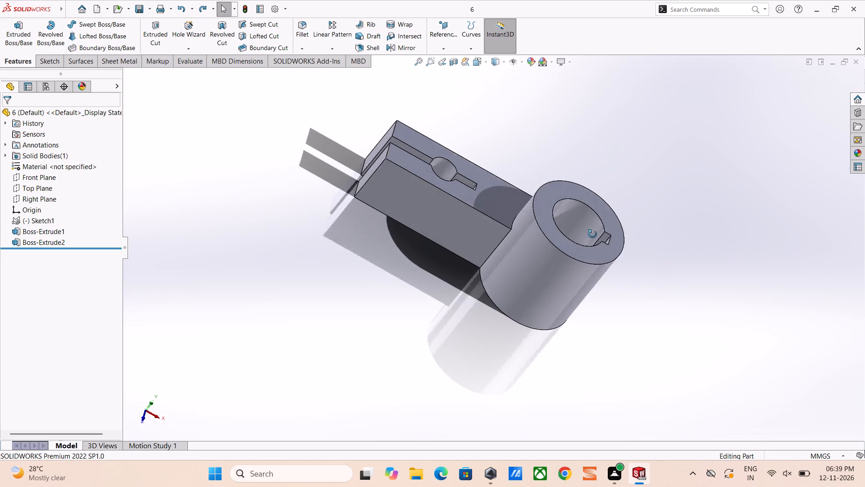
middle_click_drag(592, 234, 594, 234)
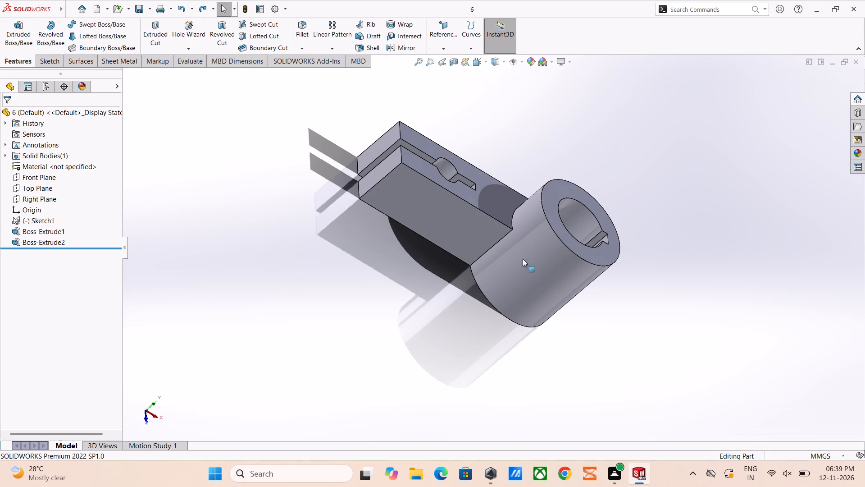
middle_click_drag(592, 212, 557, 240)
left_click(477, 60)
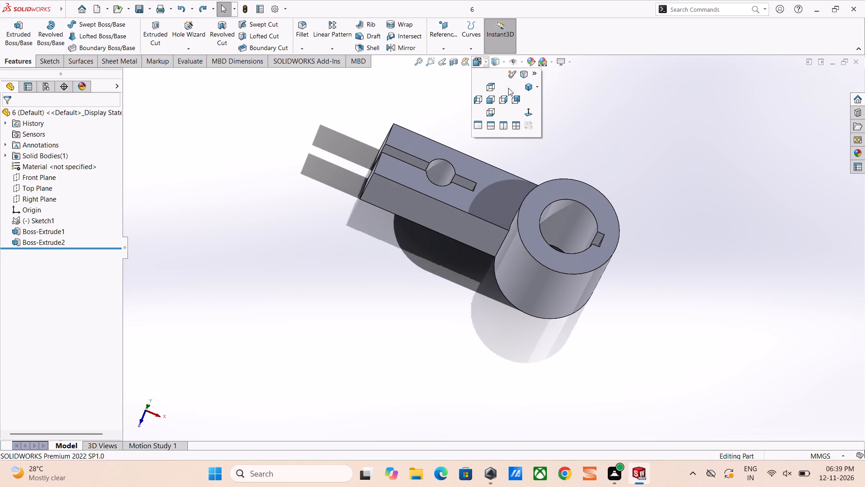
left_click(524, 88)
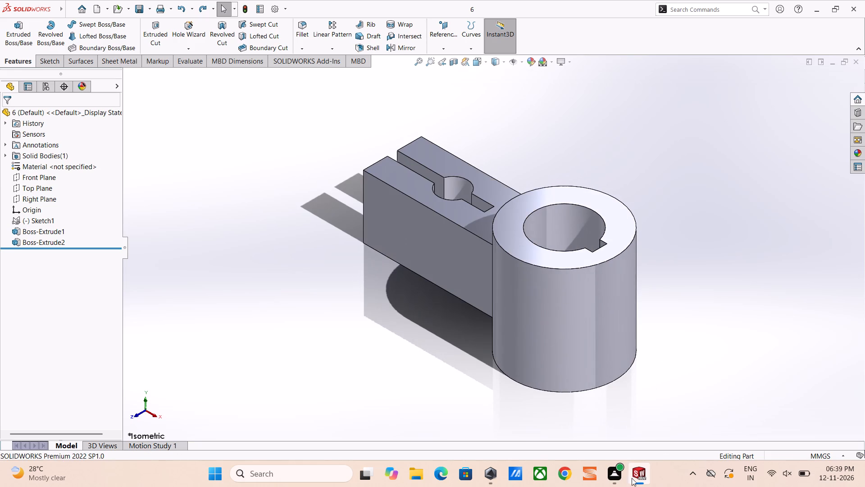
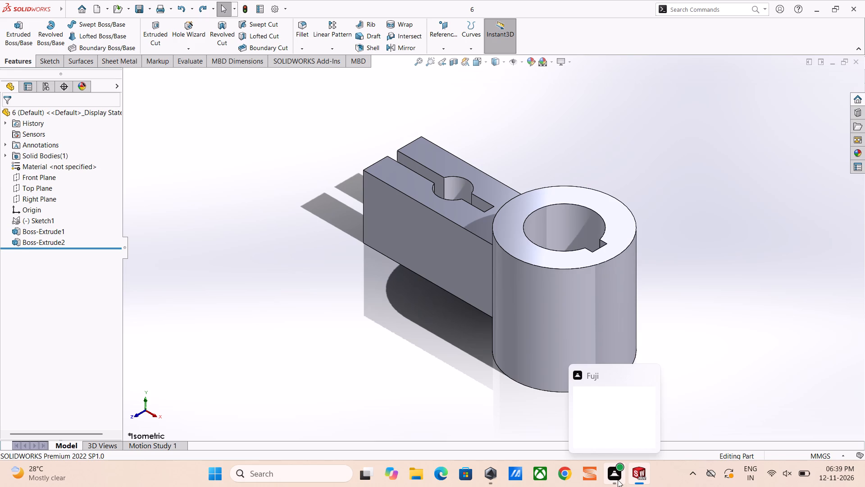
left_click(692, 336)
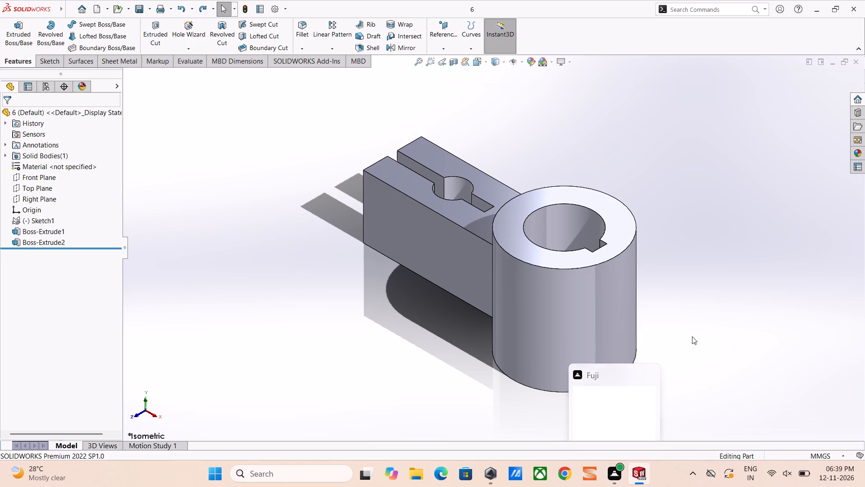